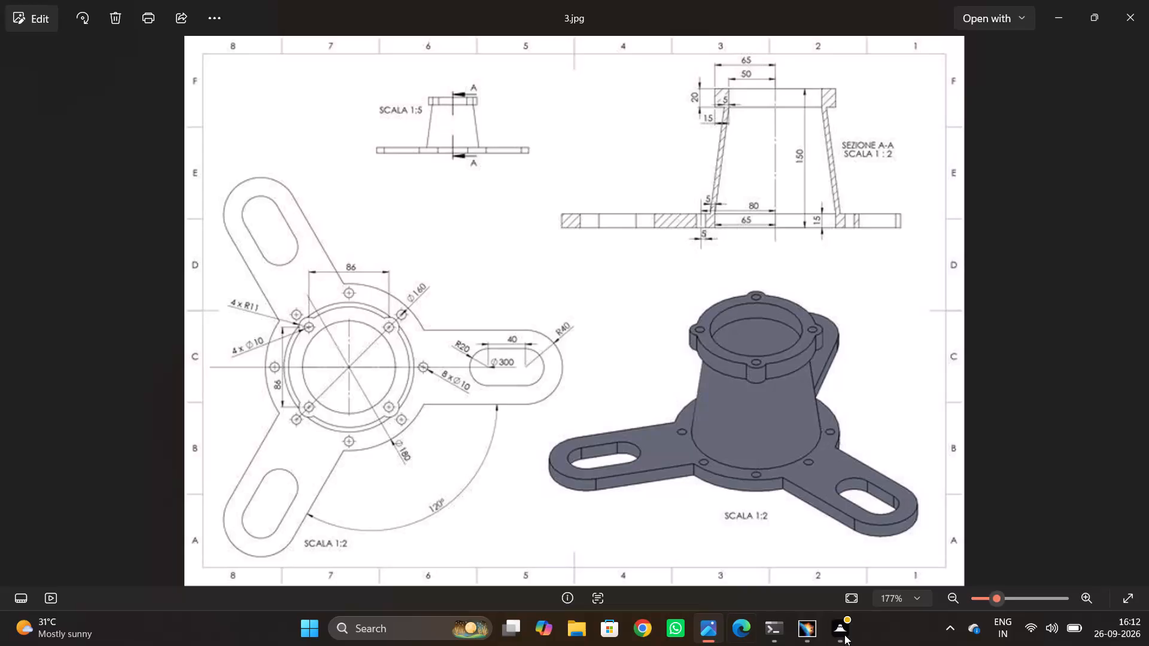
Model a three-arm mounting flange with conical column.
Switch to CATIA and add a new part to the open product in the Part Design workbench.
click(804, 630)
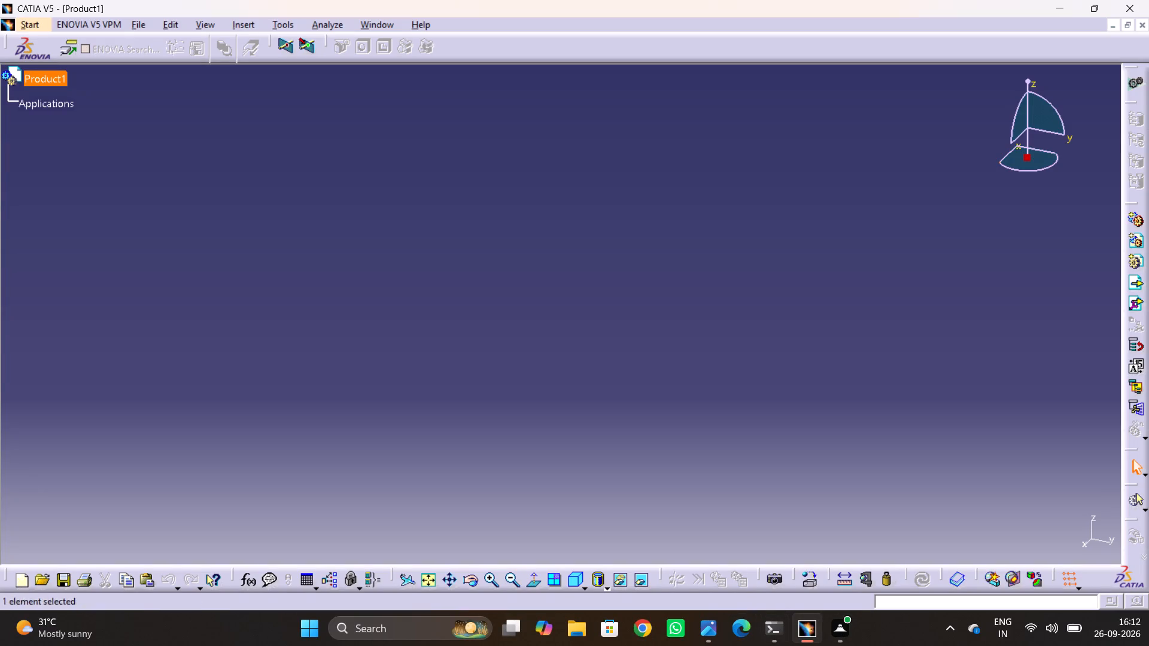
click(18, 26)
click(34, 74)
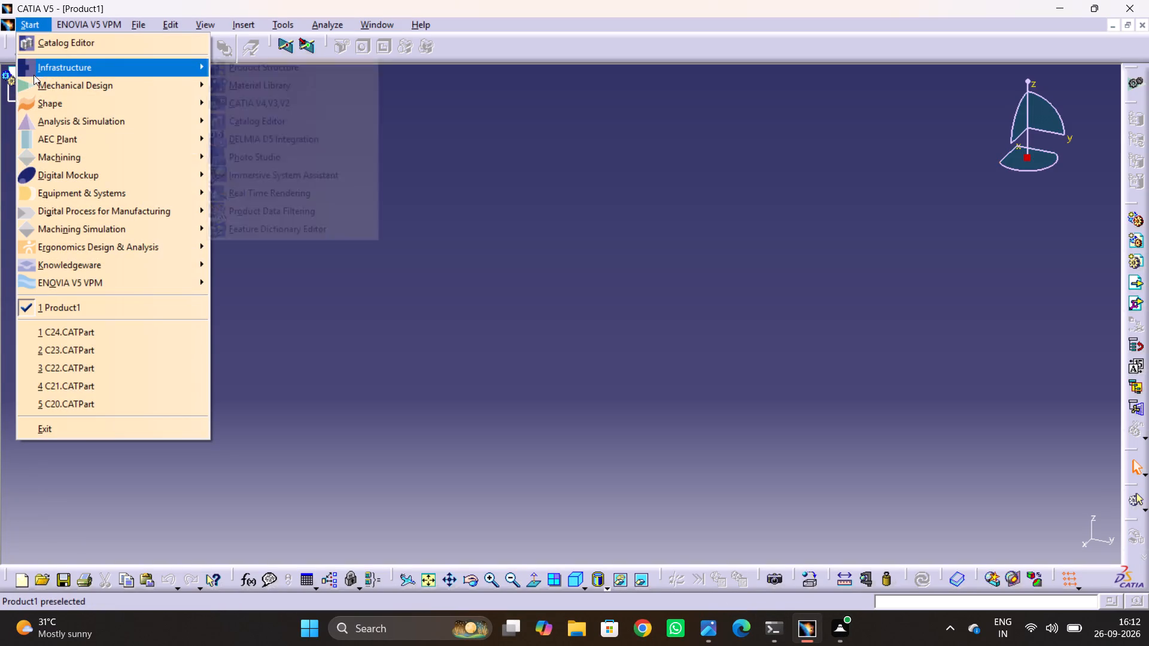
click(37, 80)
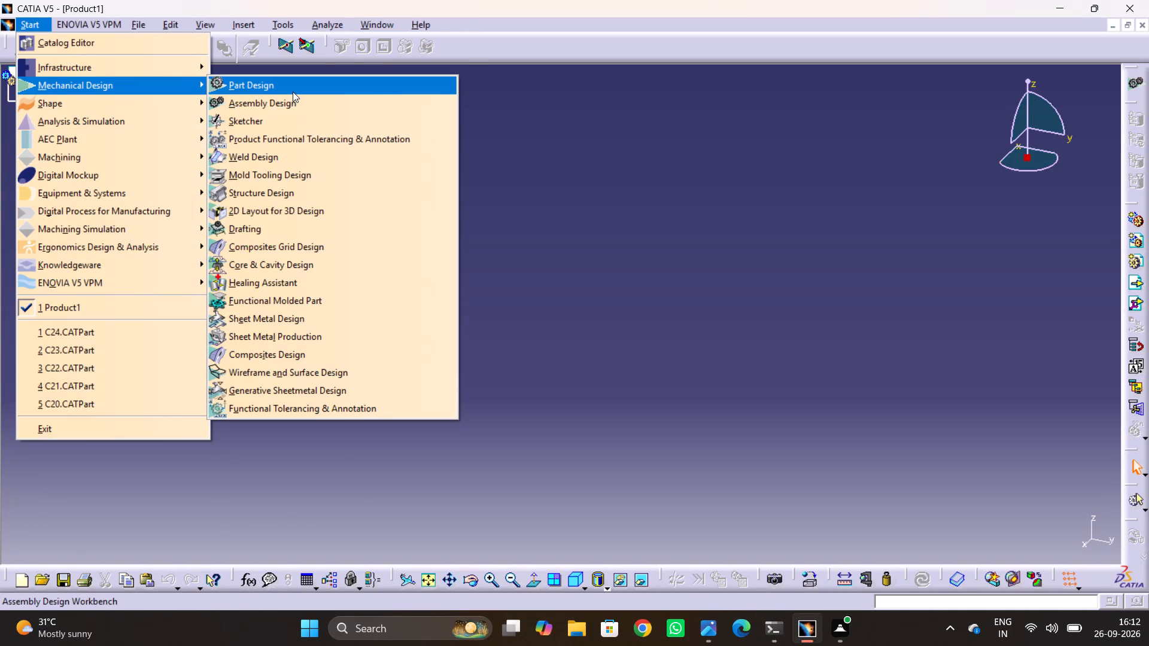
click(293, 92)
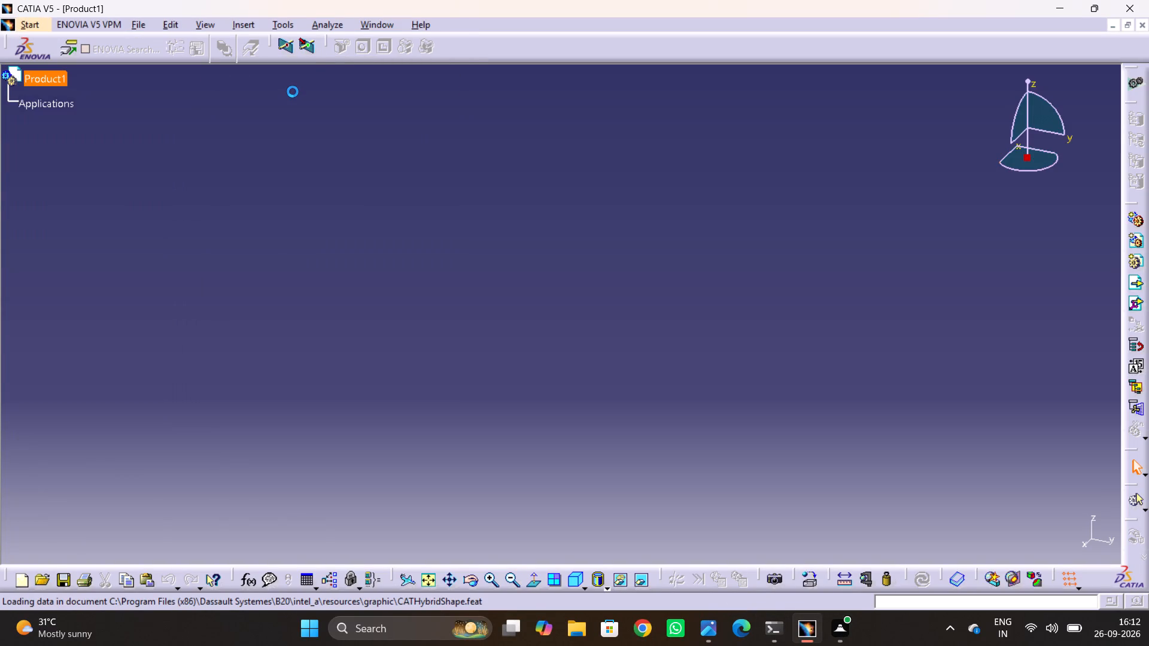
key(alt+Tab)
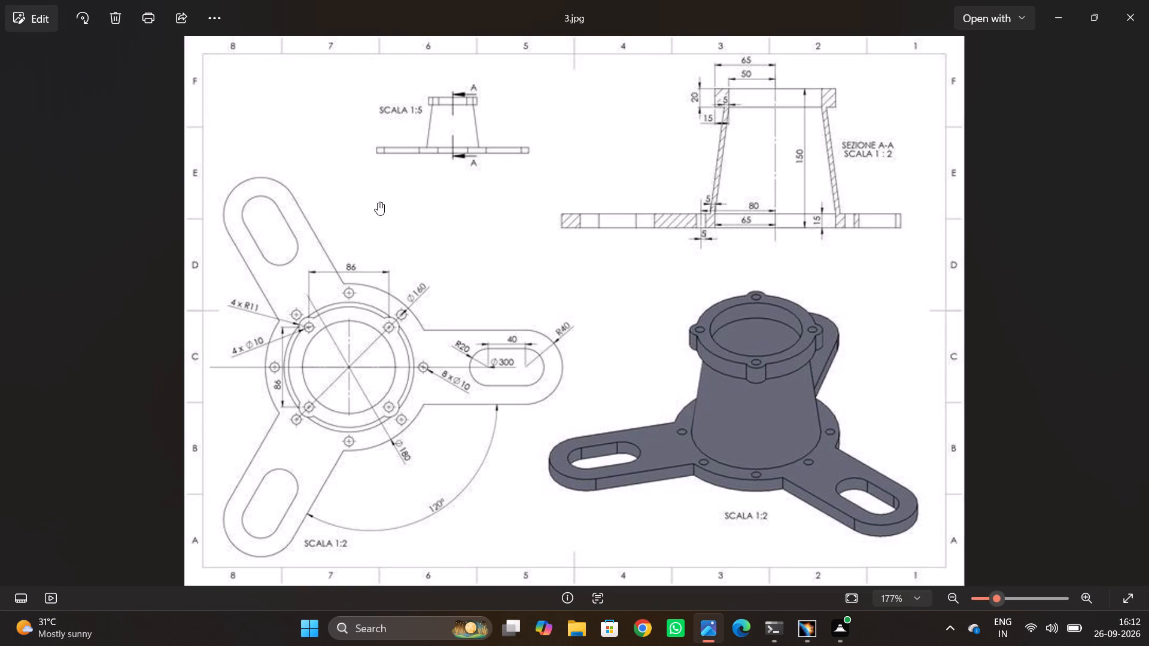
key(alt+Tab)
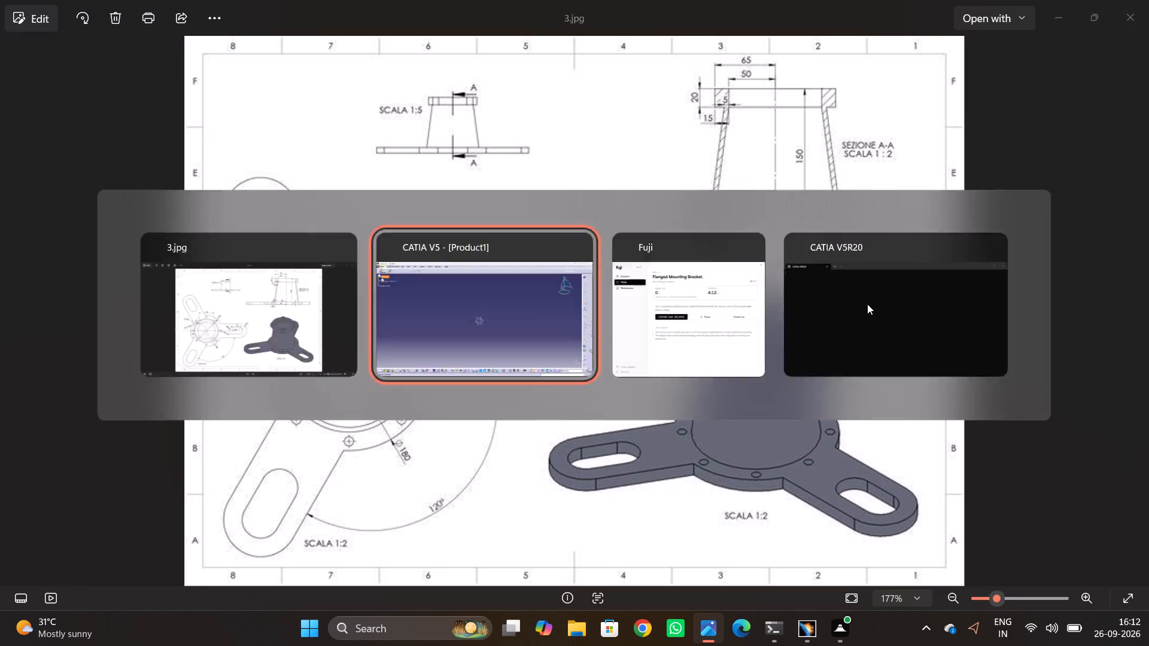
click(527, 321)
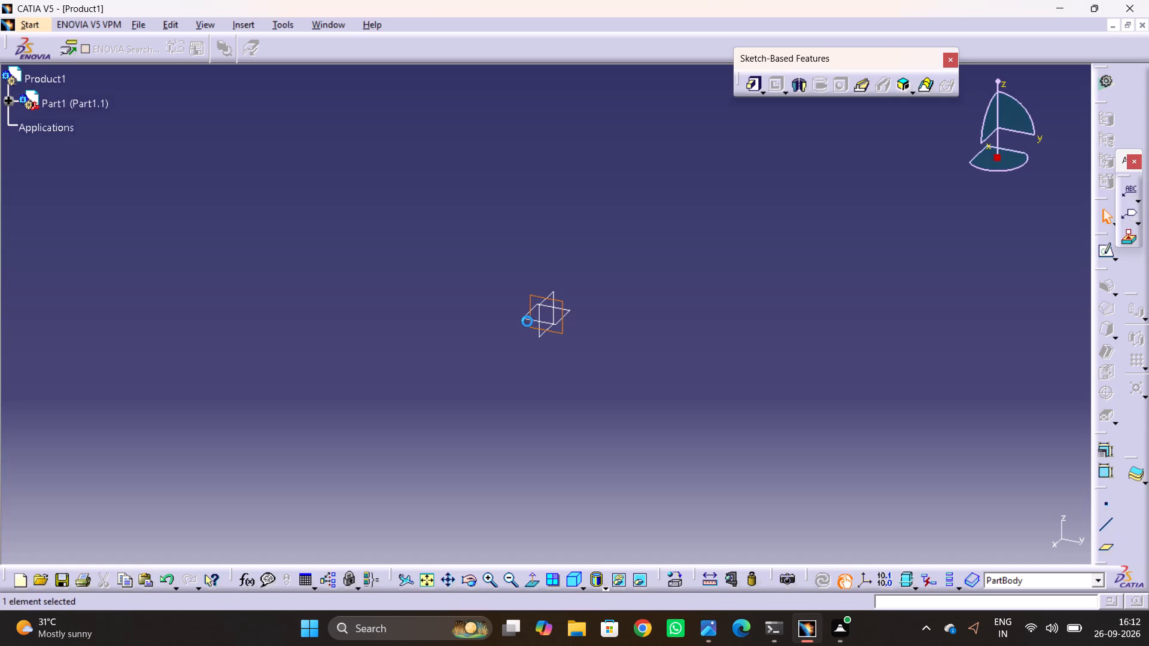
Open a sketch on the xy plane of the new part.
click(502, 327)
click(524, 315)
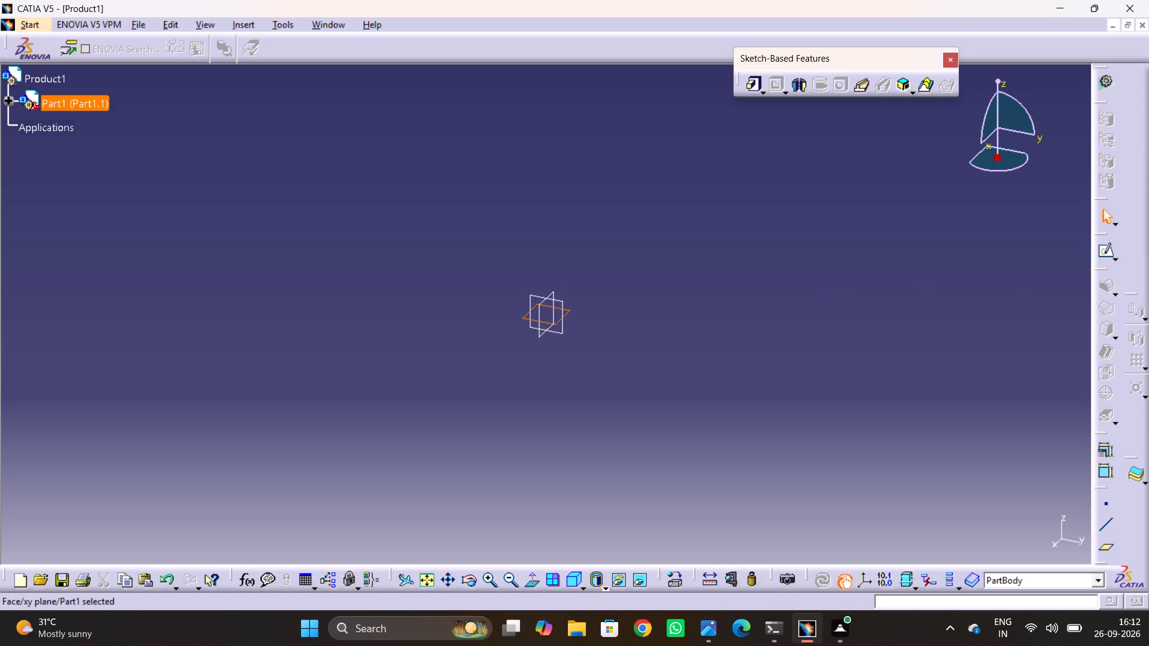
click(1099, 248)
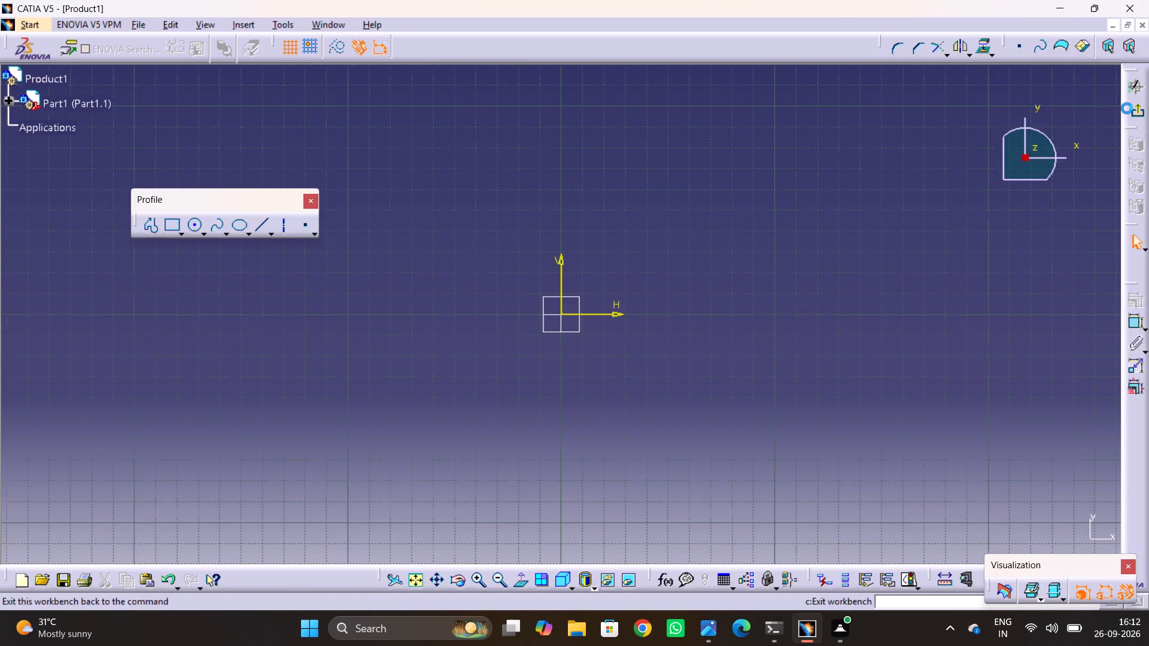
Sketch a circle about 34 mm in diameter, centred on the horizontal axis about 104 mm from the origin on the positive side.
middle_drag(379, 177, 212, 333)
middle_drag(349, 411, 372, 392)
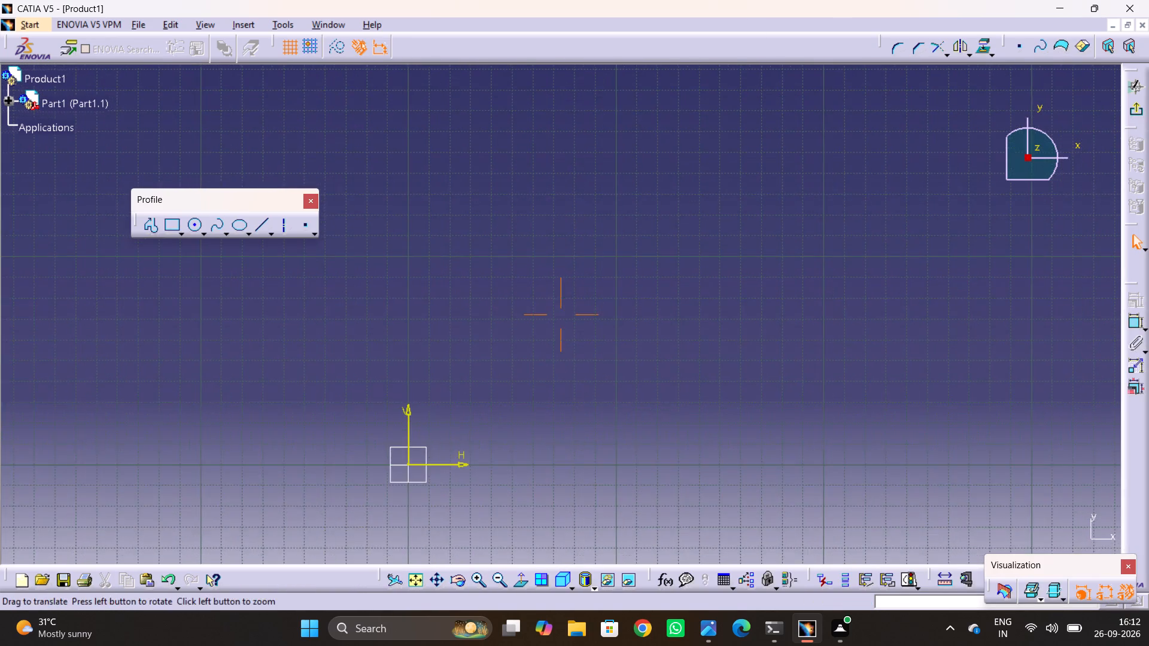
middle_drag(372, 392, 417, 313)
ctrl+middle_drag(449, 300, 452, 278)
middle_drag(520, 409, 536, 378)
key(alt+Tab)
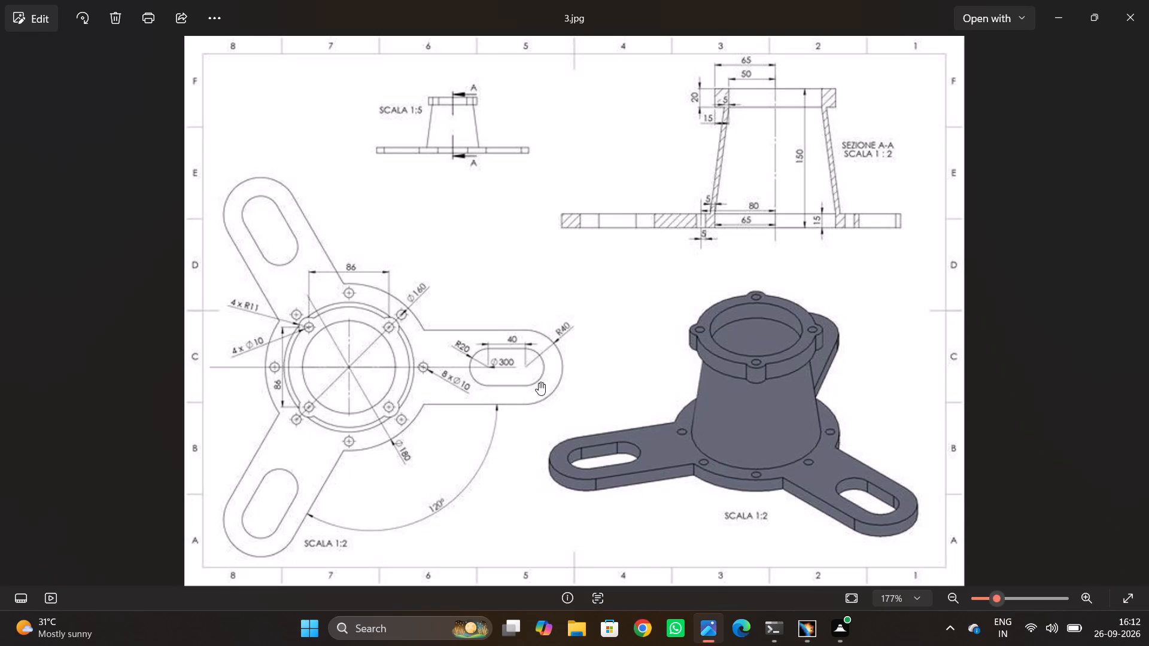
key(alt+Tab)
click(197, 229)
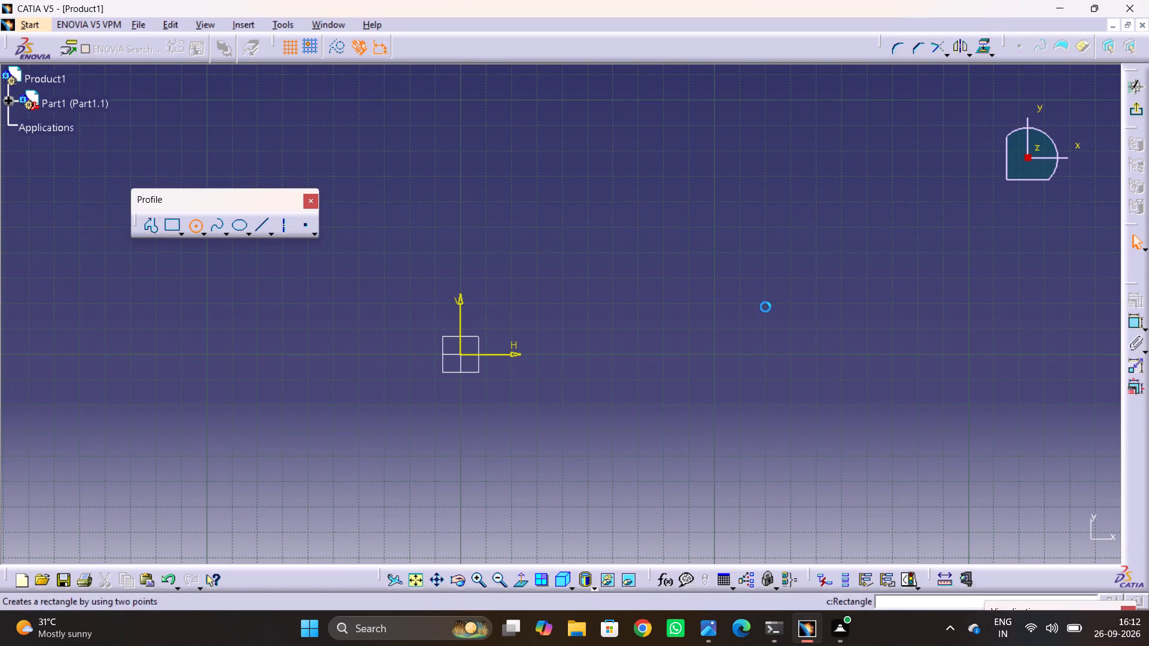
click(724, 353)
click(722, 312)
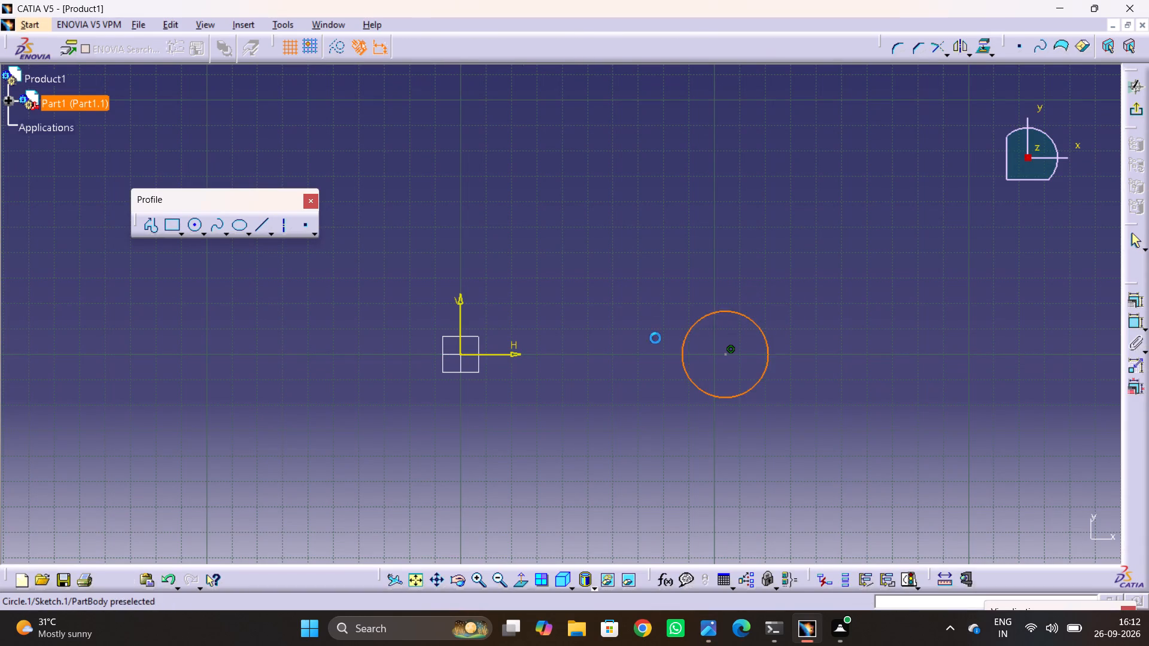
click(619, 281)
Dimension the circle's diameter and set it to 80 mm, following the R40 arm end in the reference drawing.
key(alt+Tab)
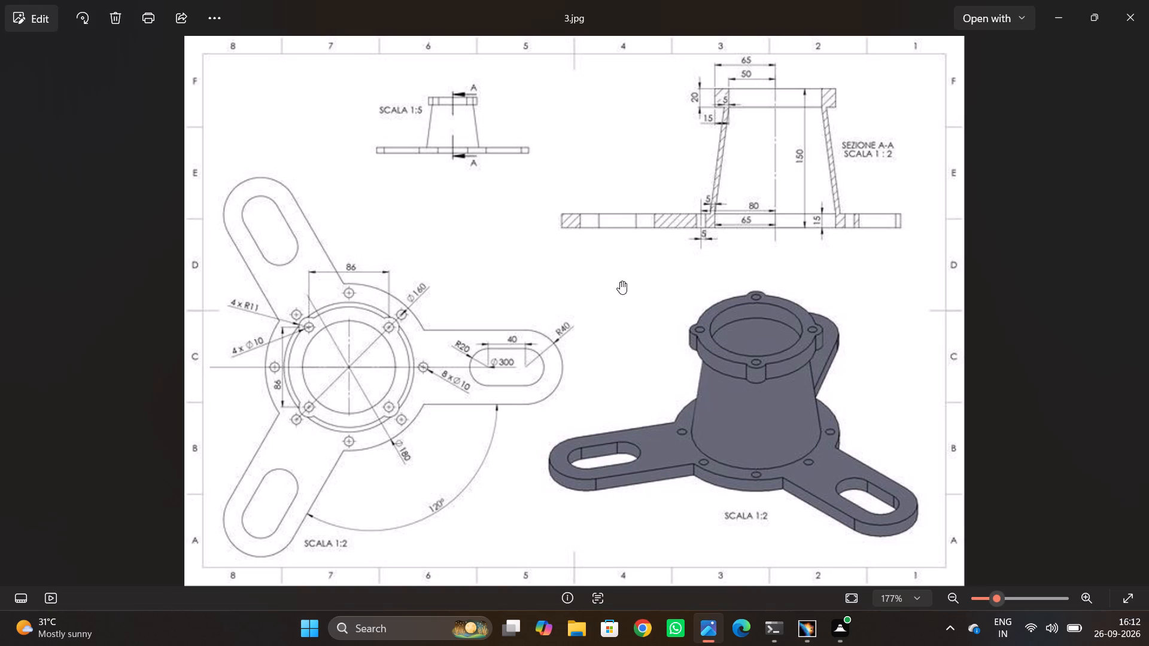
key(alt+Tab)
click(1132, 324)
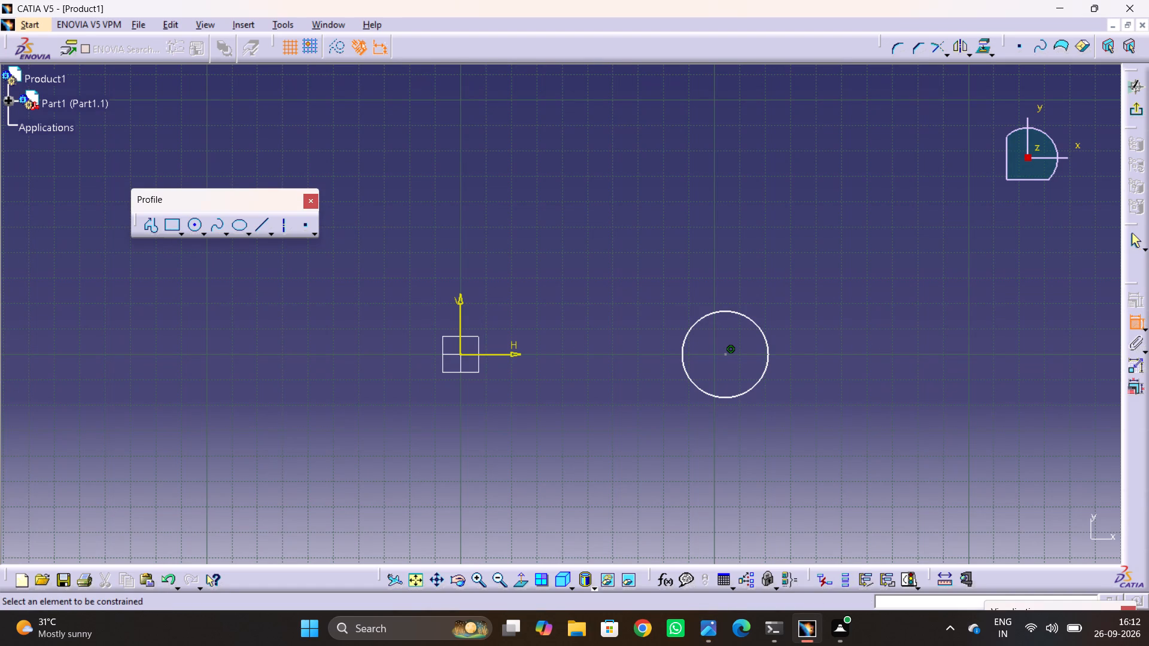
click(751, 385)
click(871, 324)
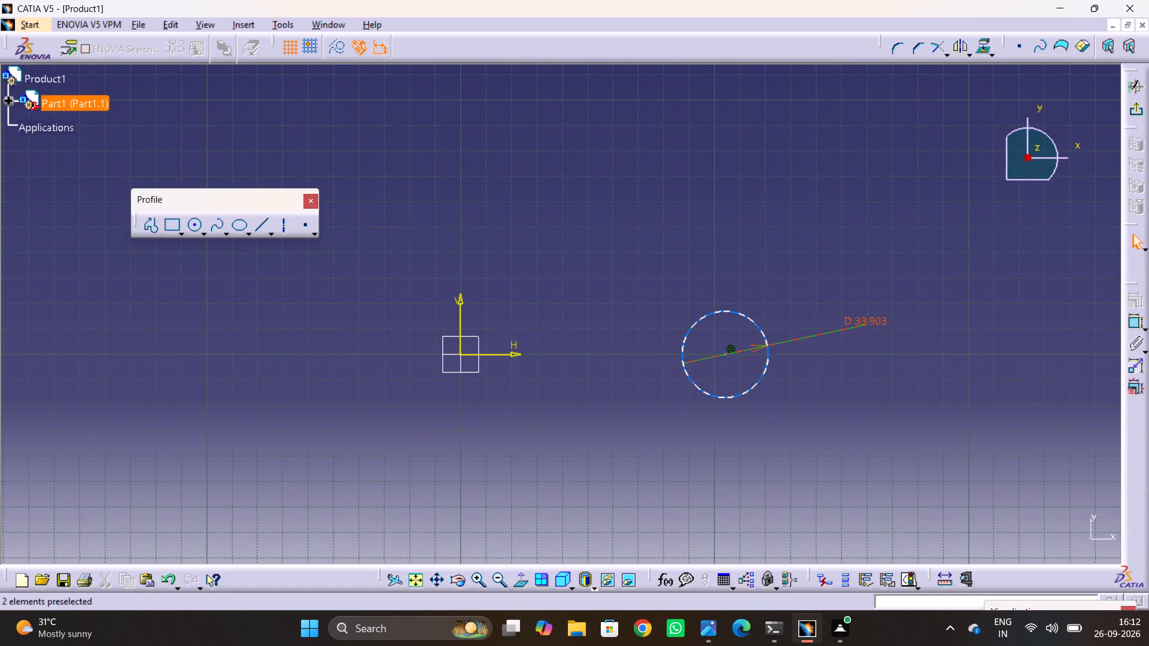
double_click(878, 318)
text(80)
key(Return)
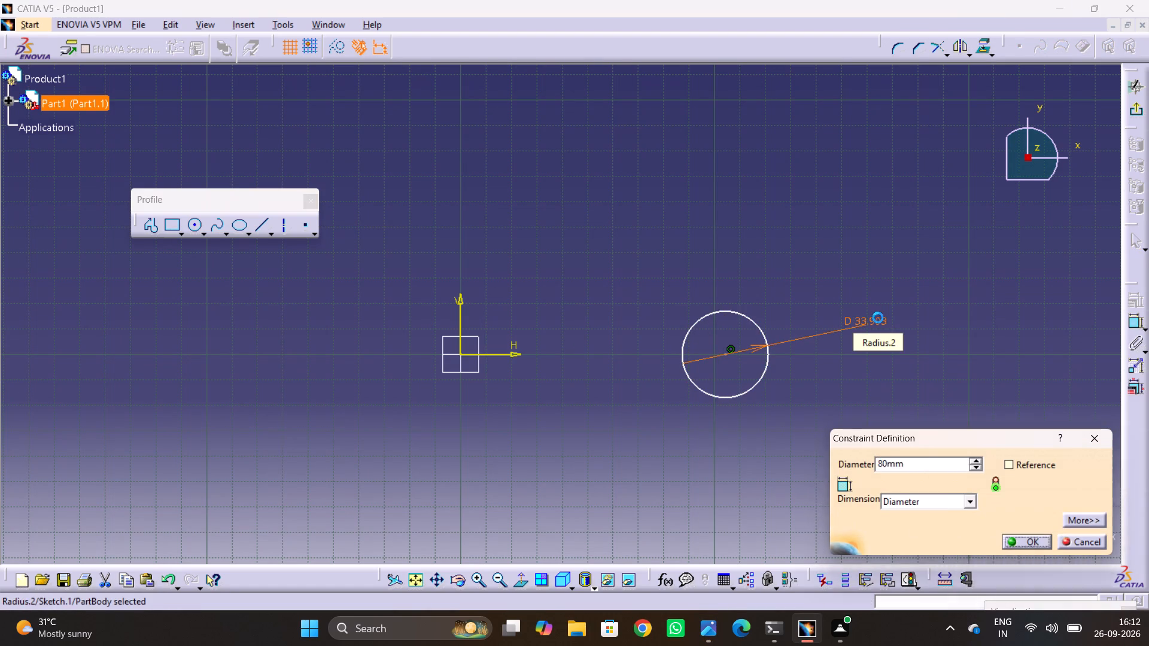
click(895, 240)
Dimension the distance from the vertical axis to the 80 mm circle's centre and set it to 340 mm.
key(alt+Tab)
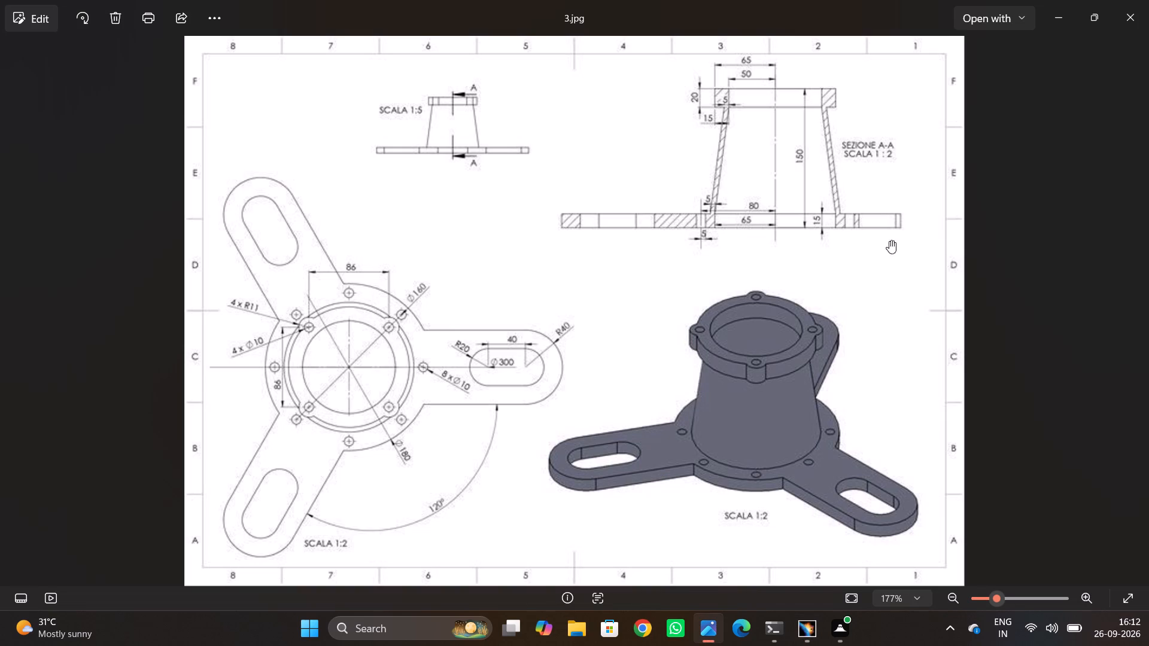
key(alt+Tab)
key(alt+Tab)
key(alt+Tab)
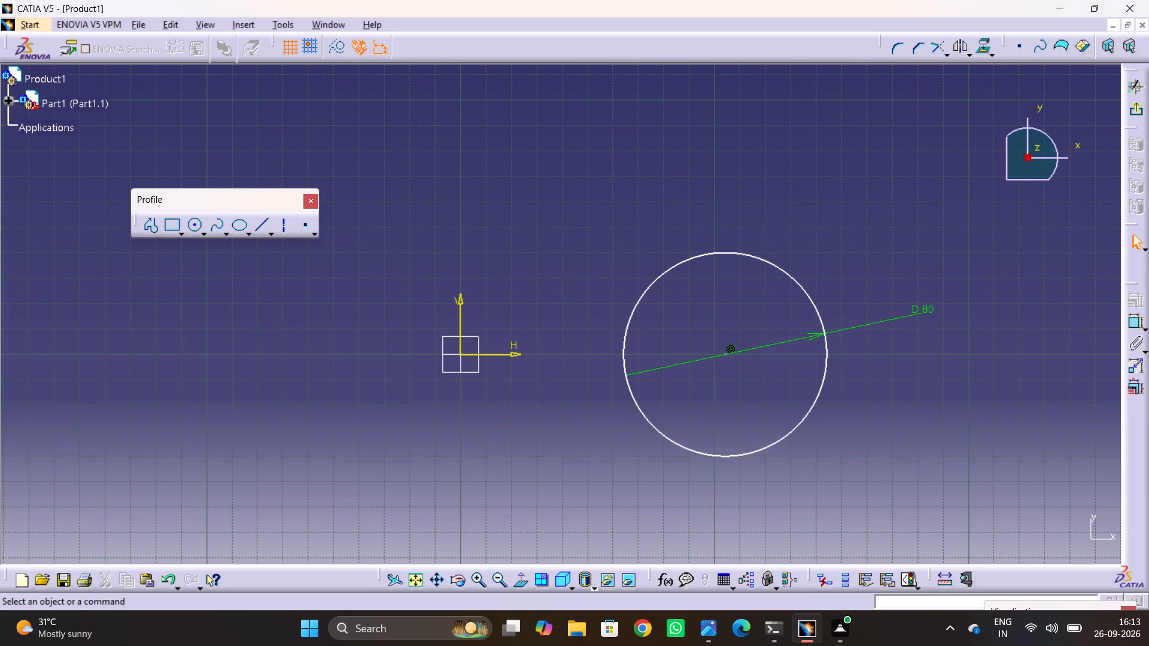
click(1127, 315)
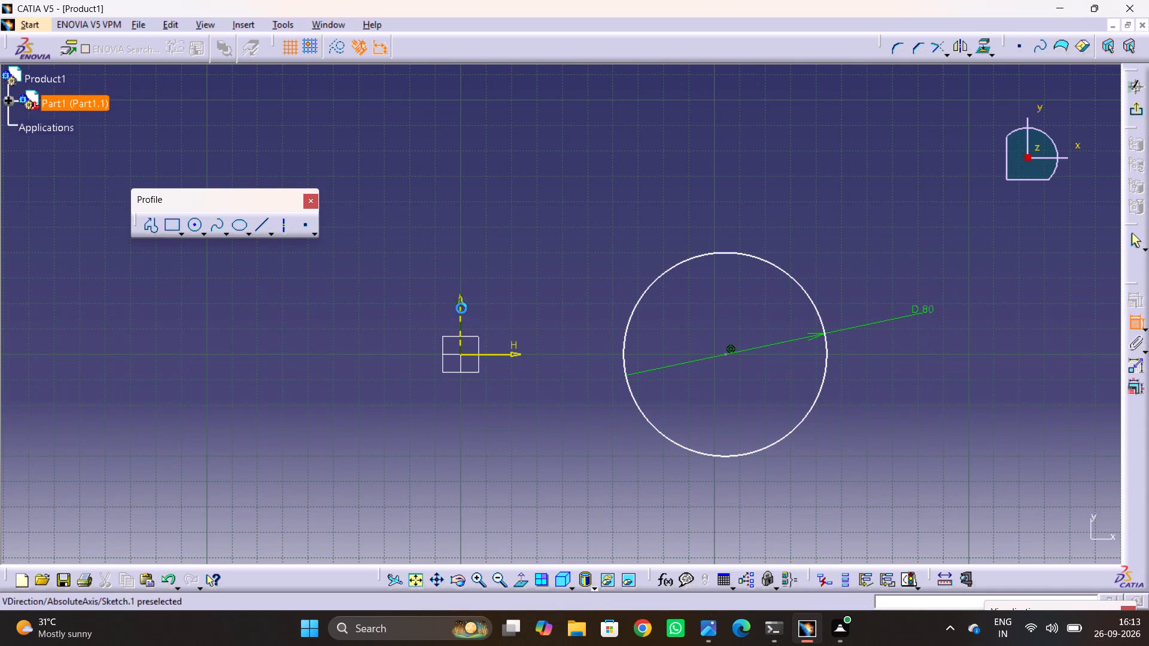
click(461, 308)
click(730, 352)
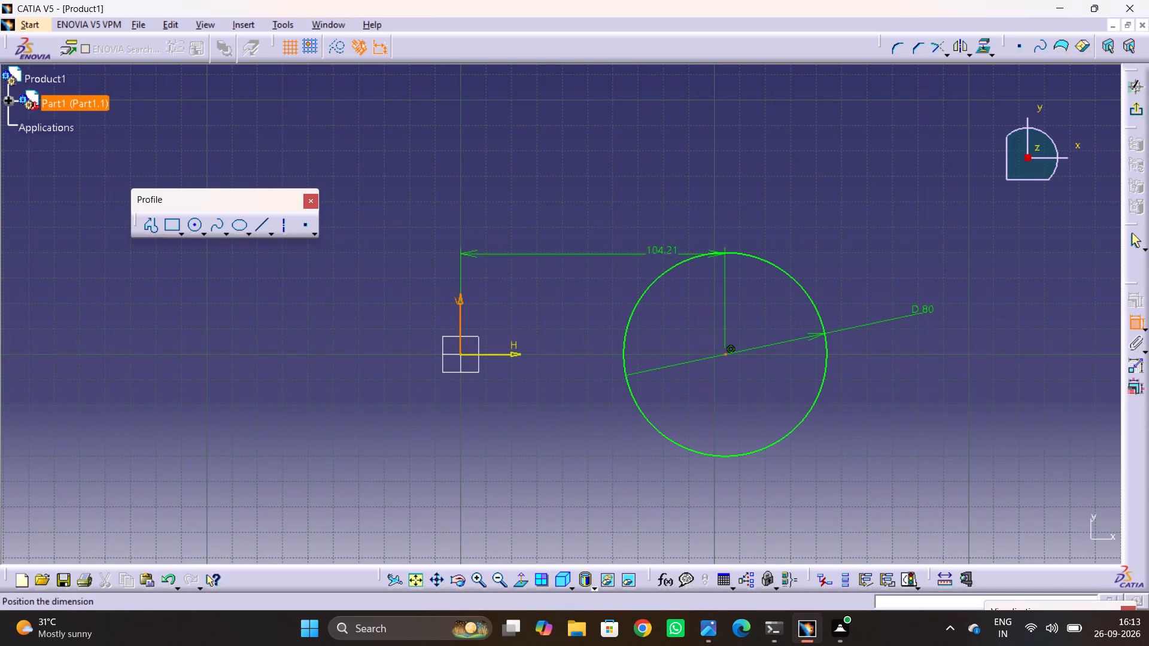
click(586, 156)
key(alt+Tab)
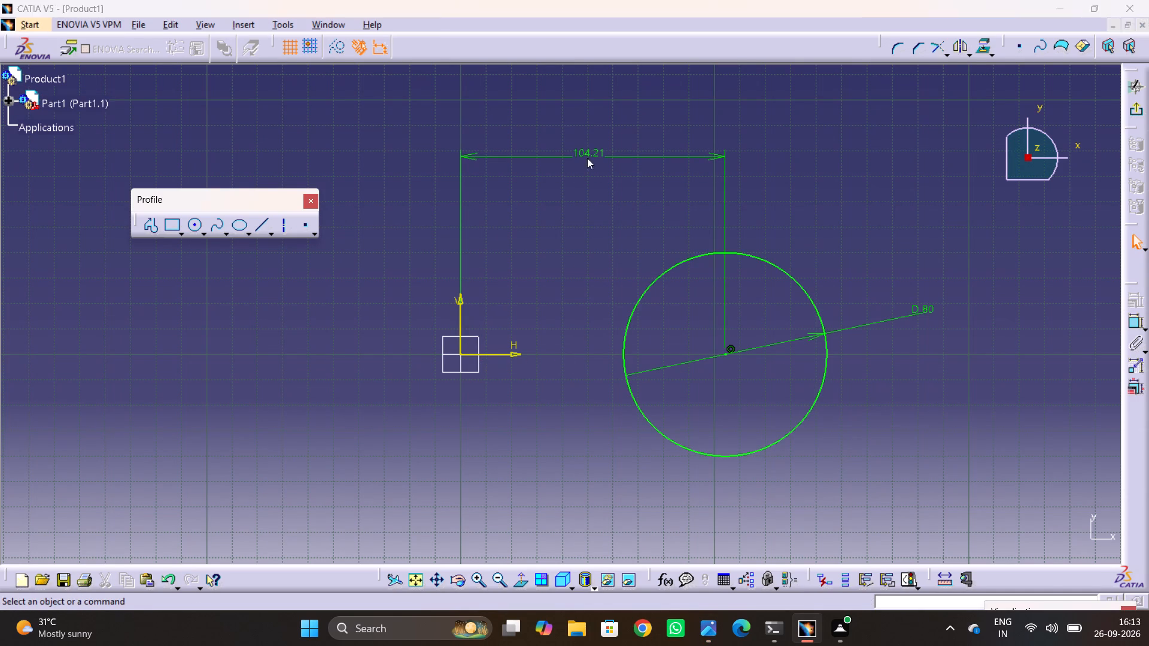
key(alt+Tab)
double_click(587, 158)
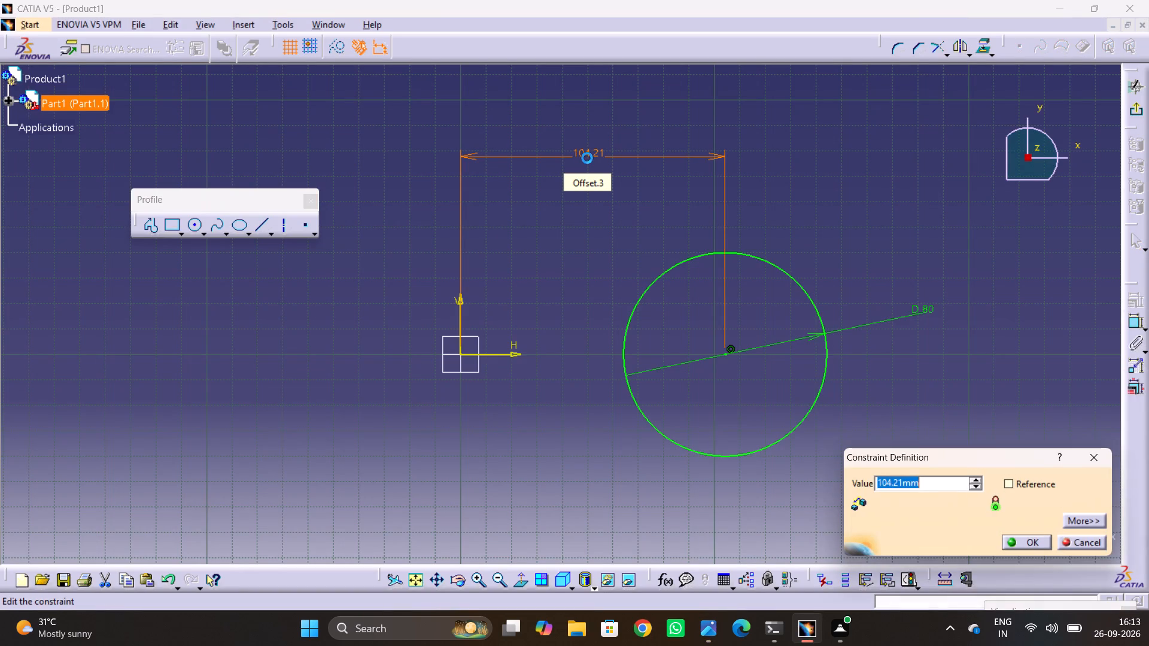
key(3)
text(40)
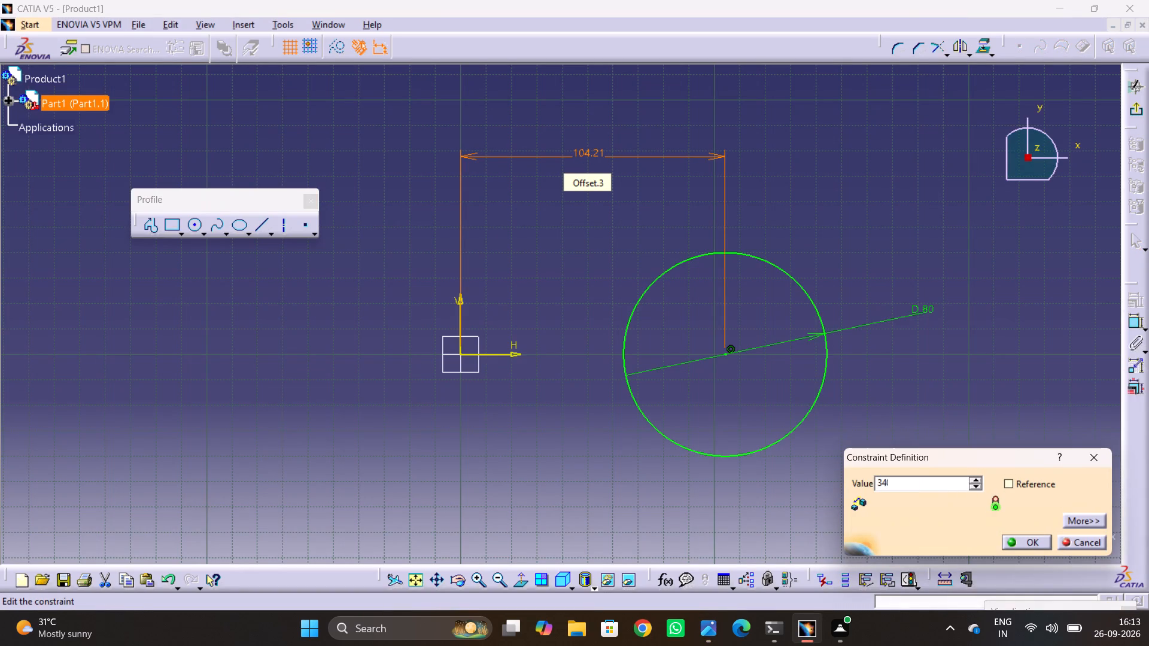
key(Return)
click(672, 290)
Sketch a second circle about 98 mm in diameter, centred on the sketch origin.
ctrl+middle_drag(796, 370, 787, 434)
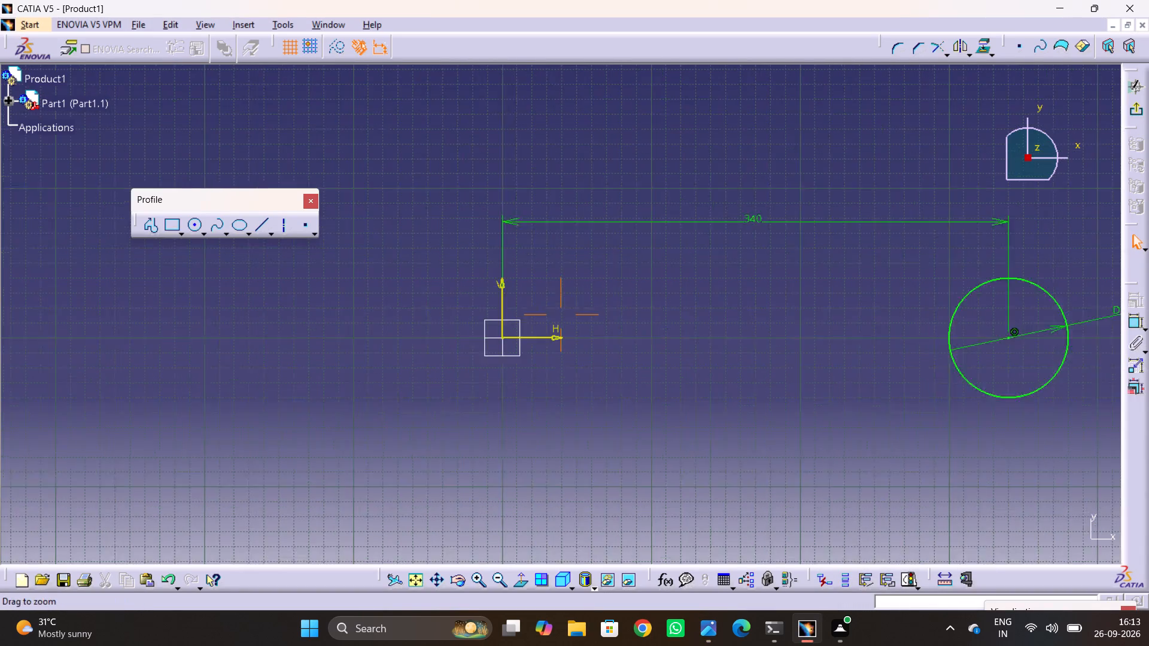
ctrl+middle_drag(787, 434, 787, 435)
middle_drag(824, 392, 732, 386)
key(alt+Tab)
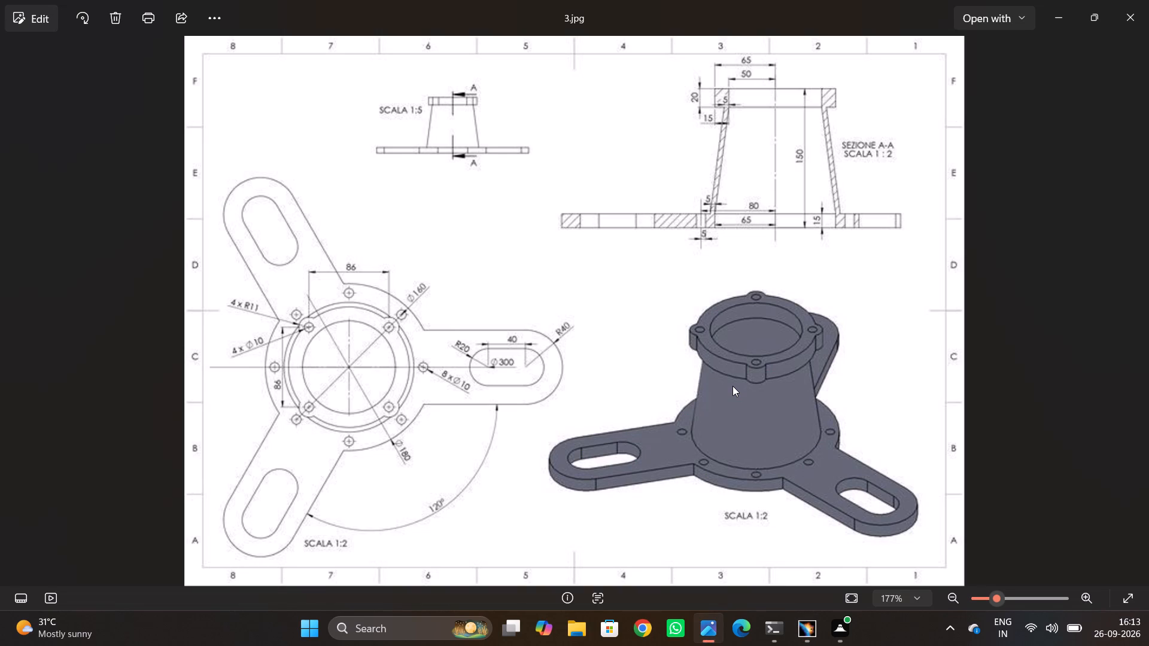
key(alt+Tab)
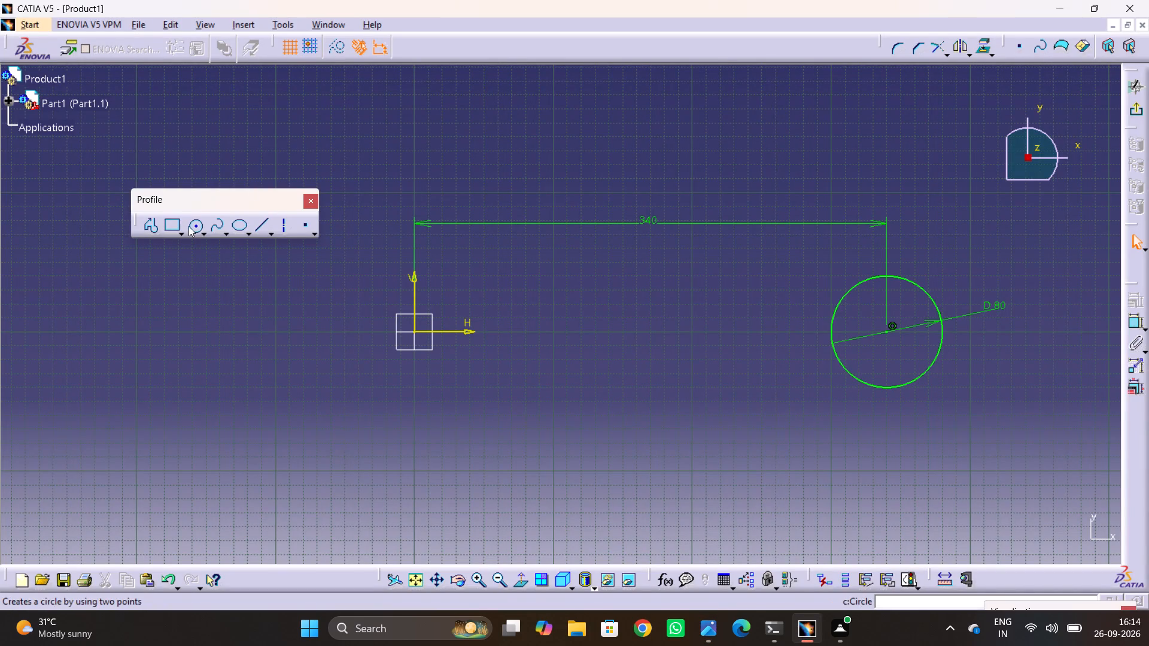
click(193, 226)
click(414, 334)
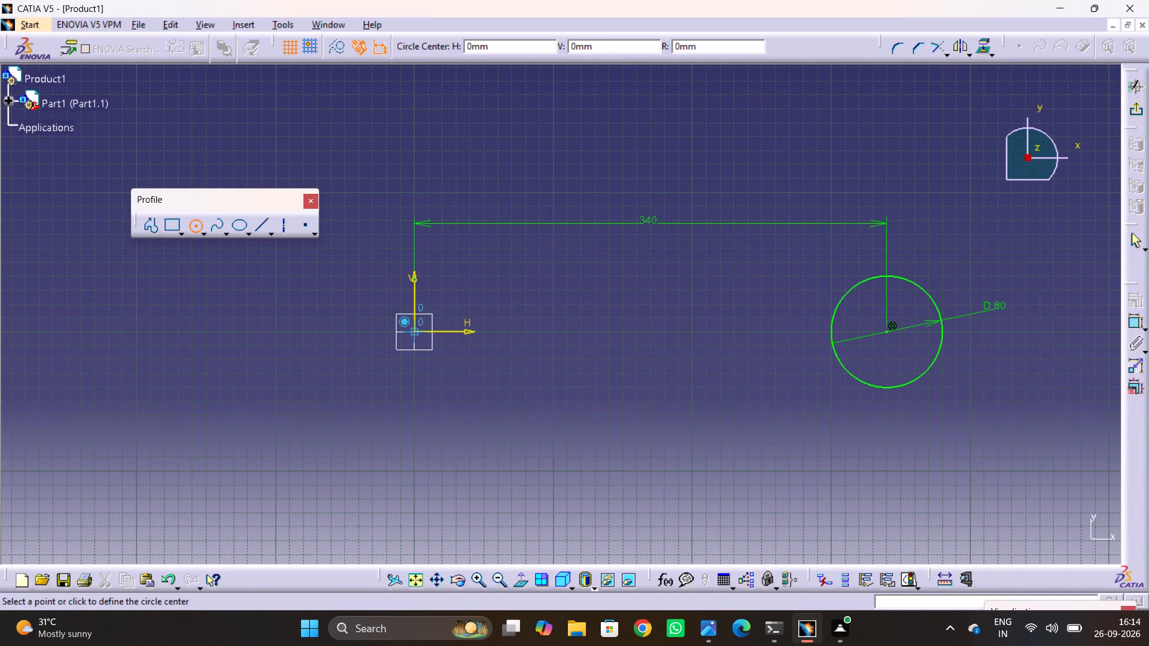
click(417, 263)
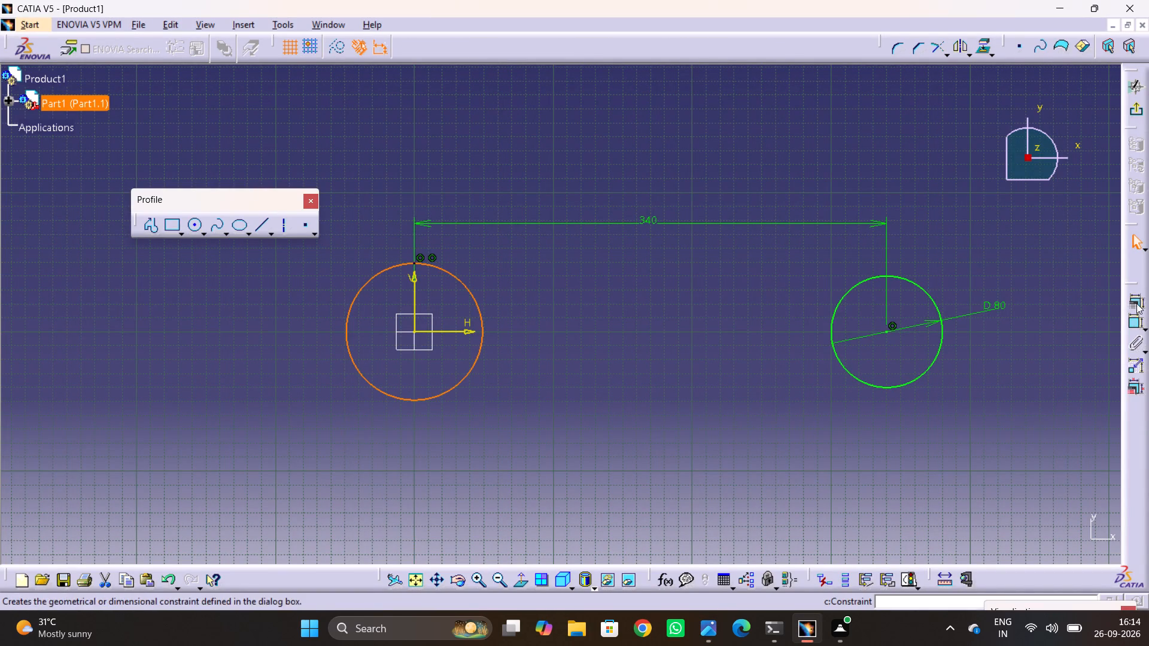
Dimension the origin-centred circle's diameter and set it to 180 mm, as given in the reference drawing.
click(1136, 319)
click(442, 358)
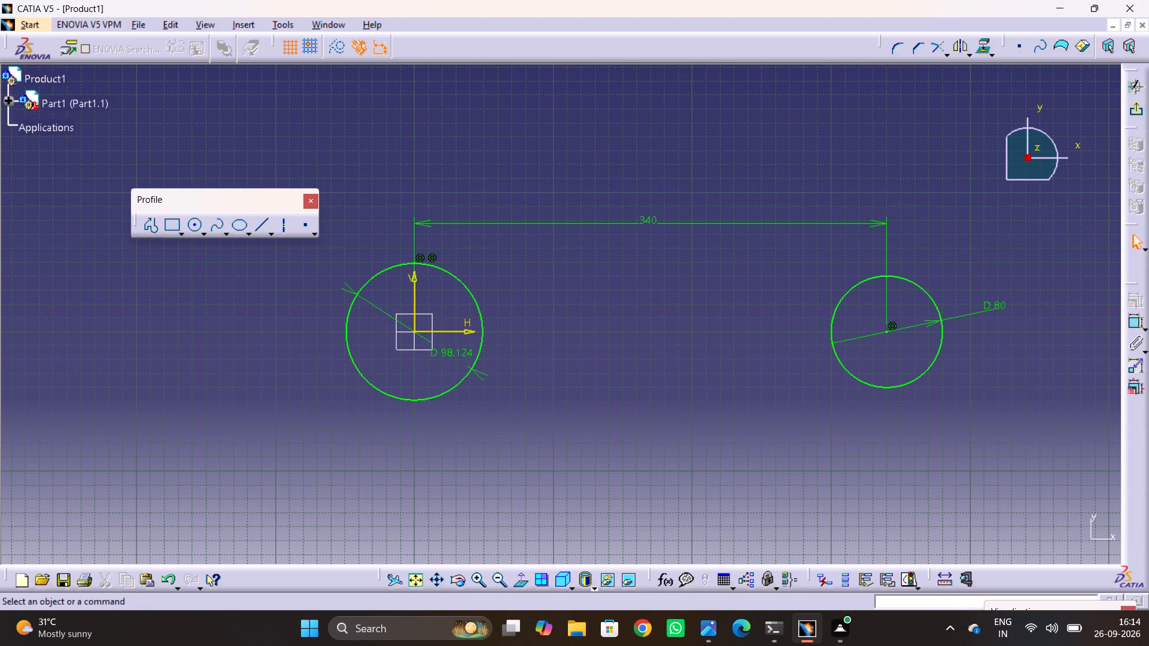
key(alt+Tab)
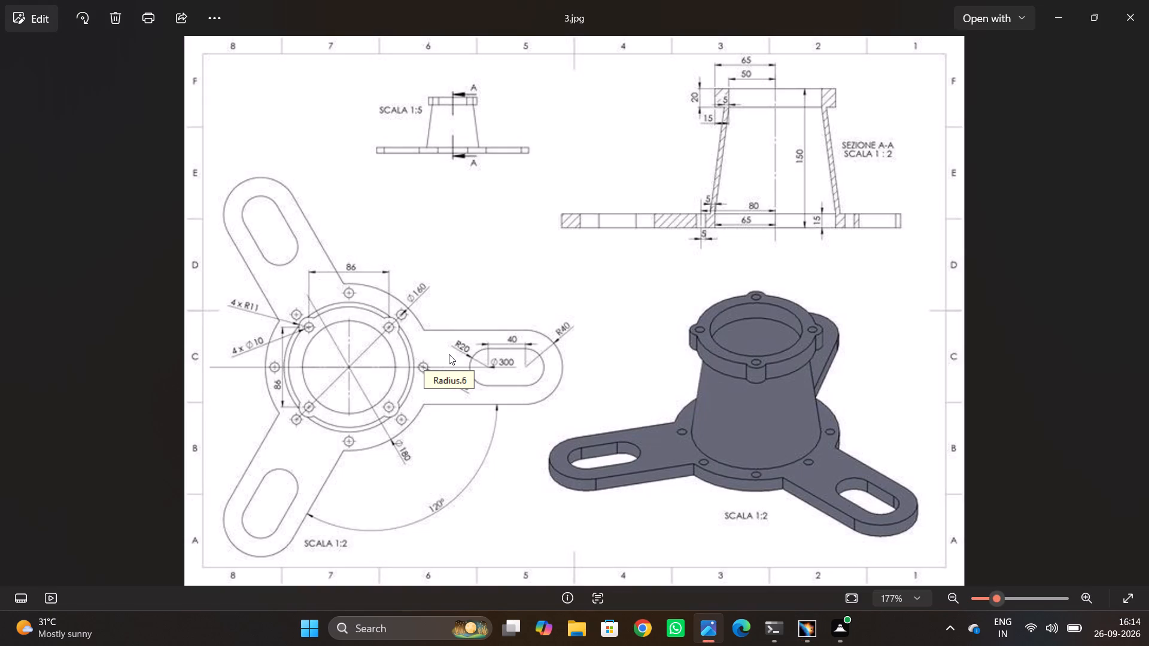
key(alt+Tab)
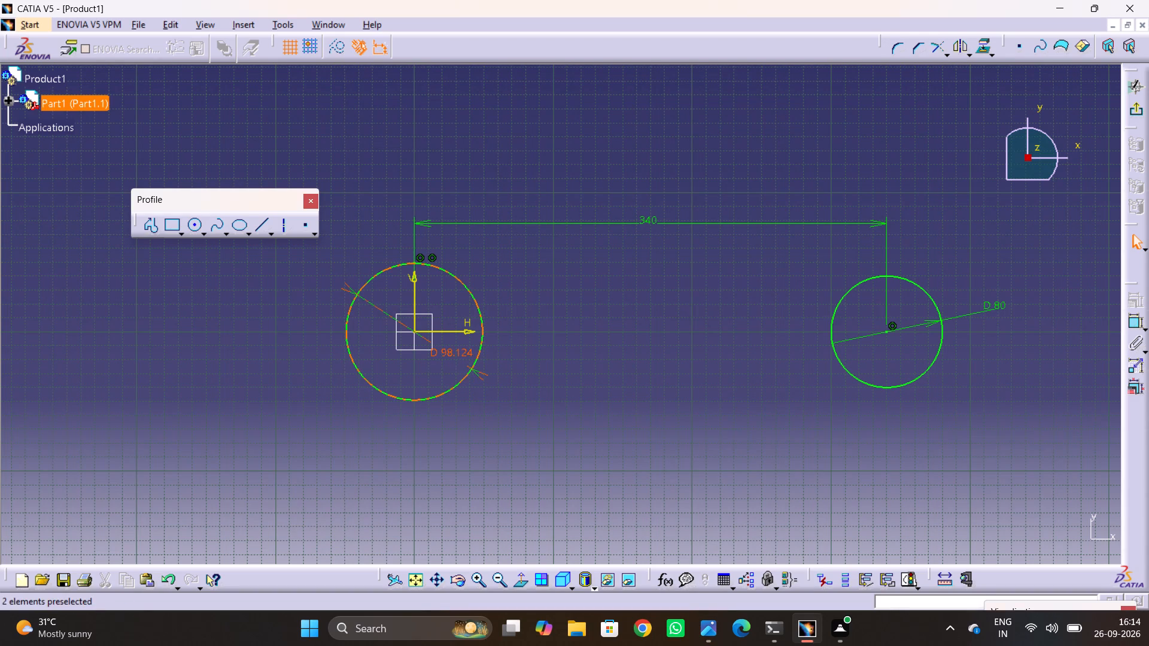
double_click(455, 356)
text(180)
key(Return)
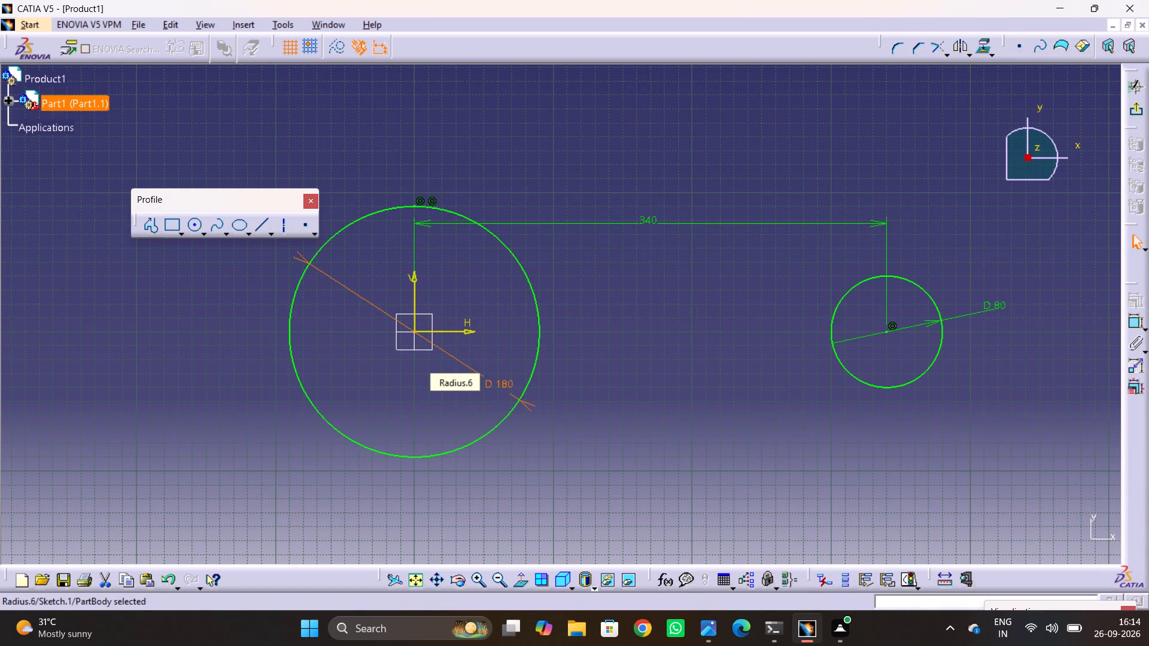
click(623, 358)
key(alt+Tab)
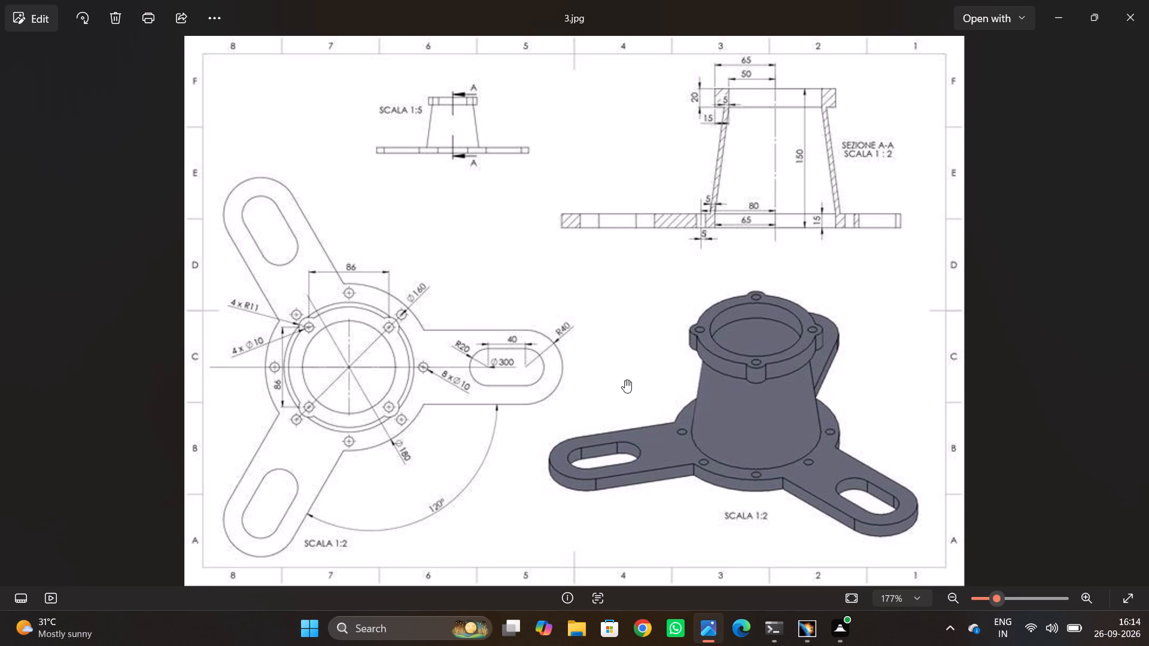
Sketch a circle about 33 mm in diameter, concentric with the 80 mm arm-end circle.
key(alt+Tab)
middle_drag(643, 367, 638, 403)
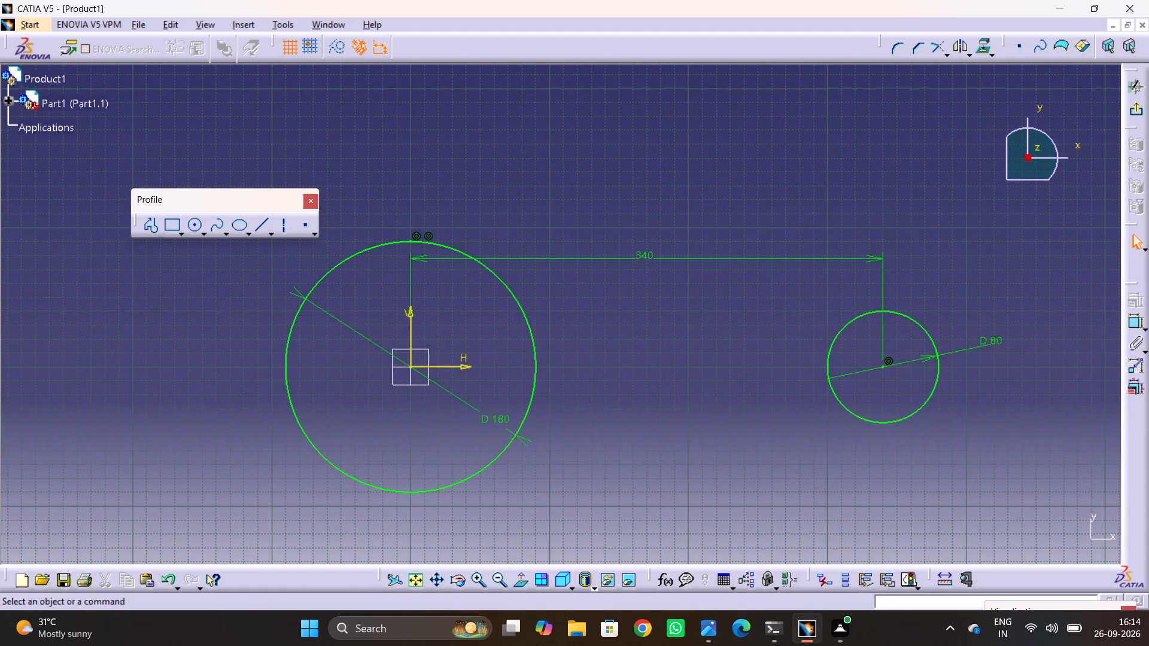
key(alt+Tab)
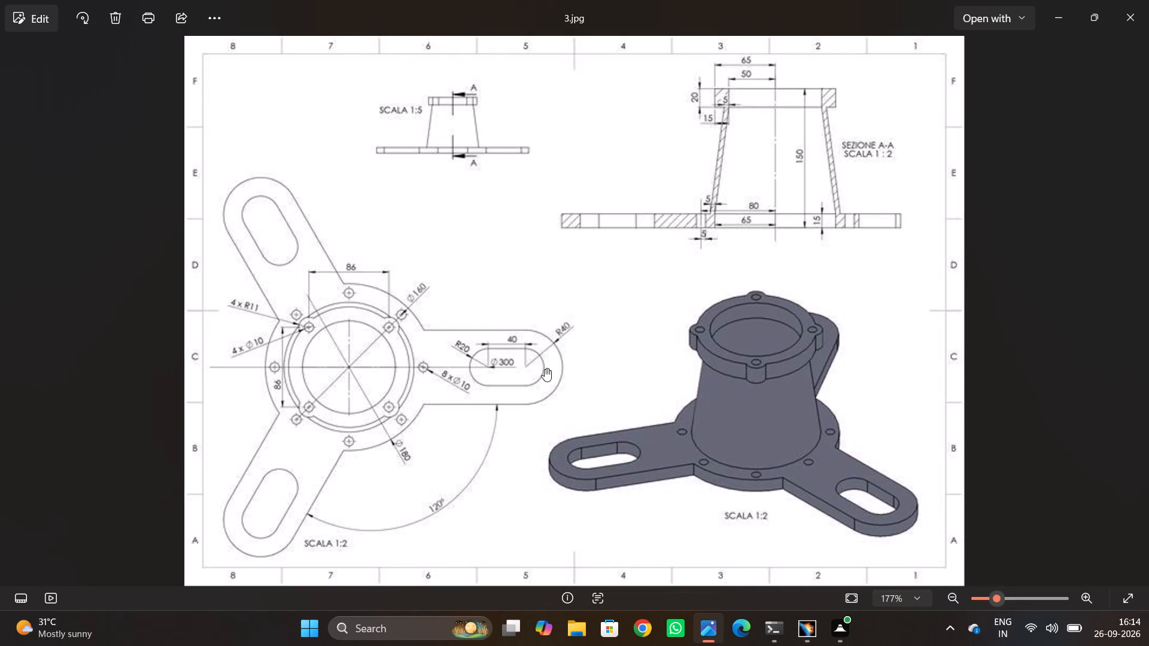
key(alt+Tab)
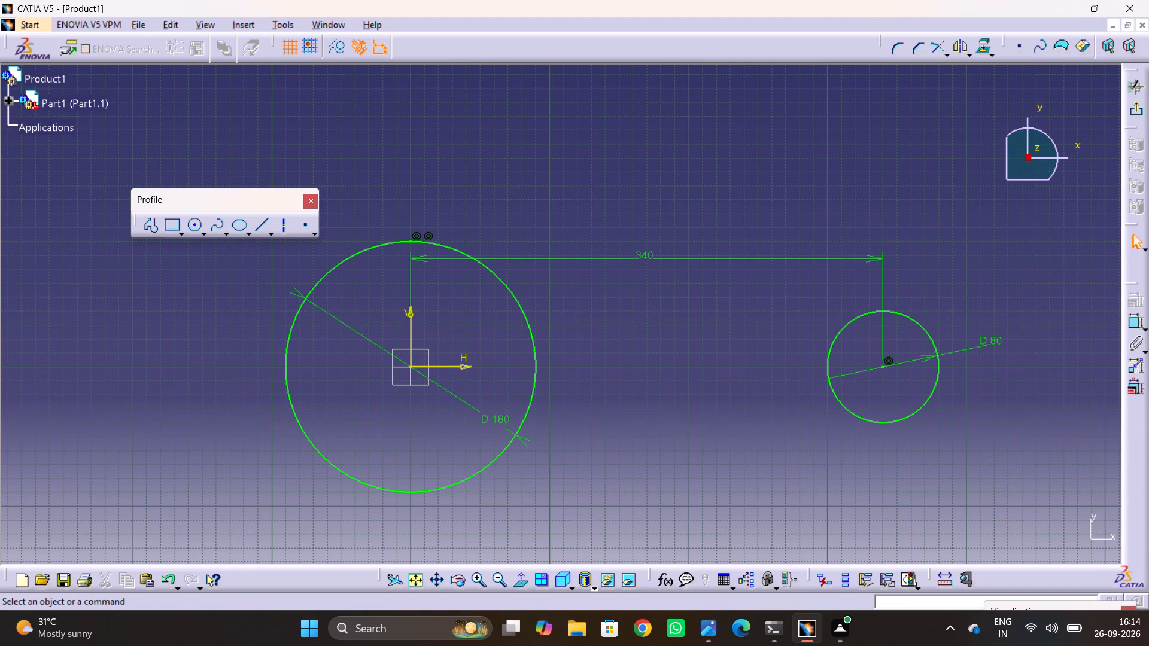
click(193, 231)
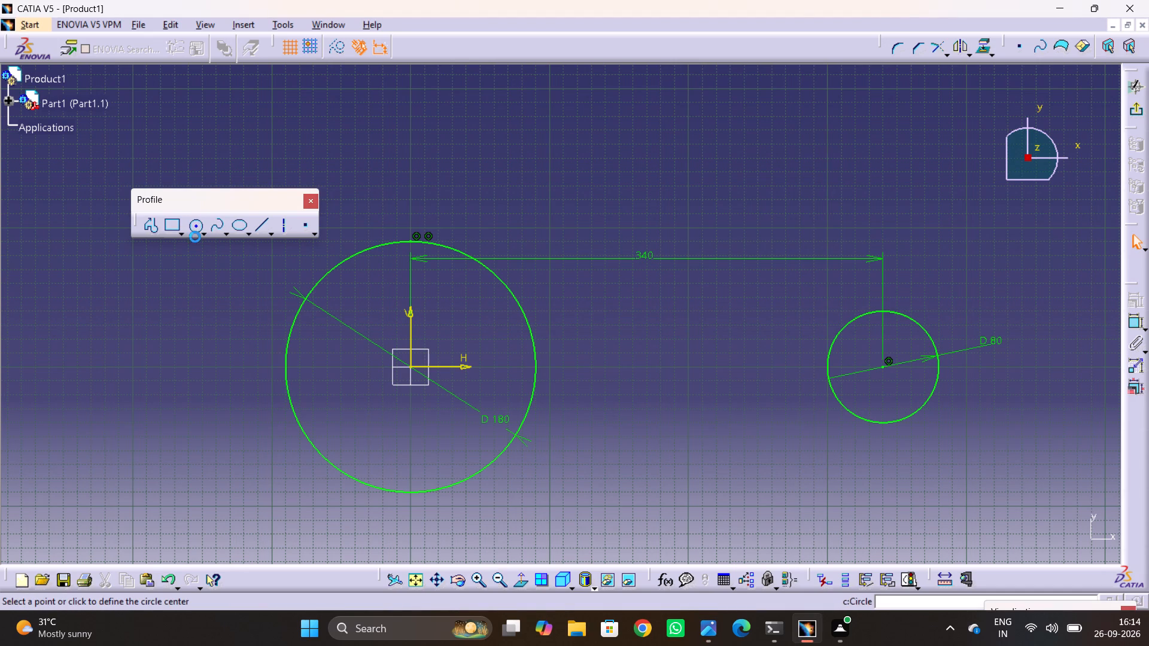
click(883, 365)
click(884, 389)
Dimension the inner concentric circle's diameter and set it to 40 mm, following the R20 slot end in the reference drawing.
click(1129, 322)
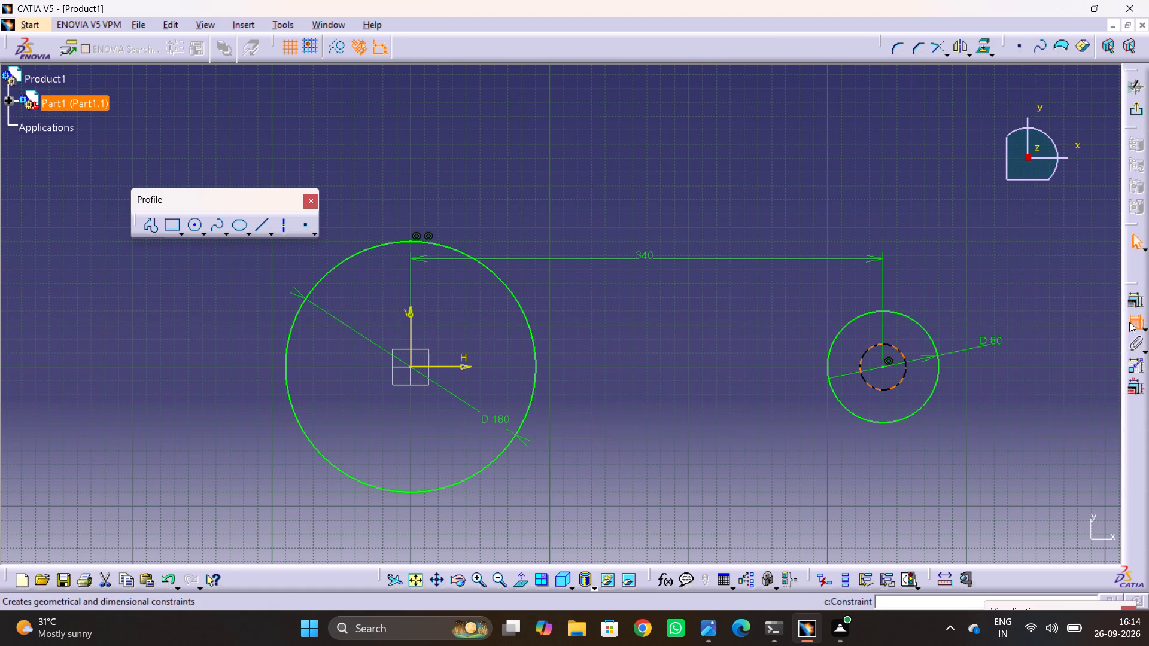
click(1031, 377)
double_click(1111, 341)
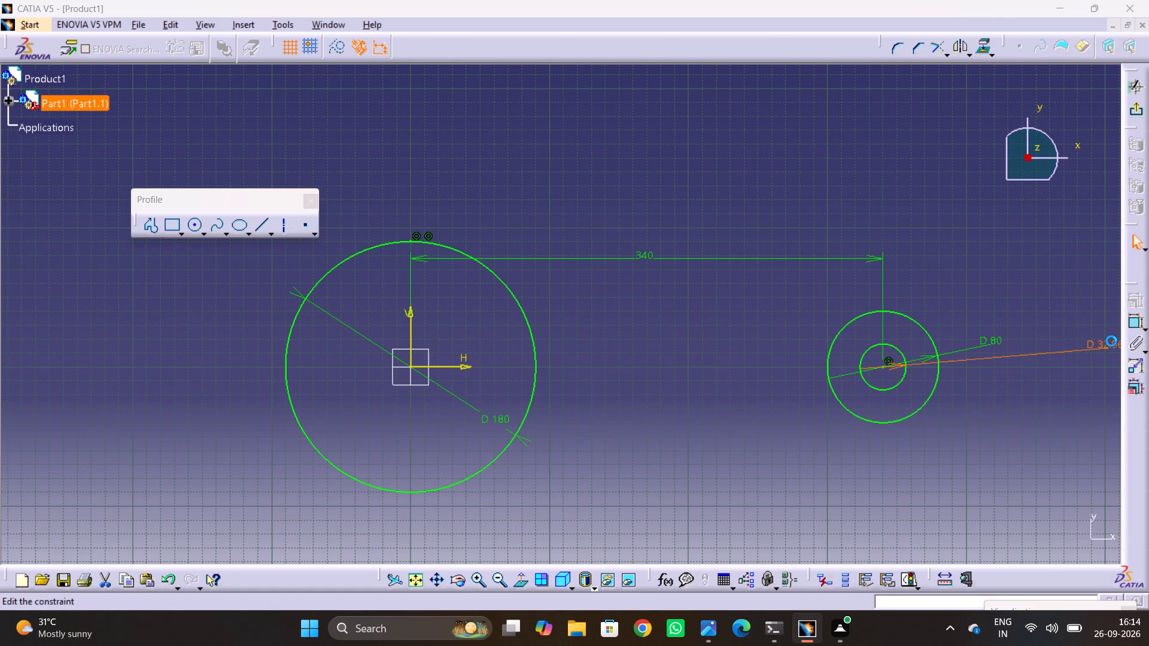
key(alt+Tab)
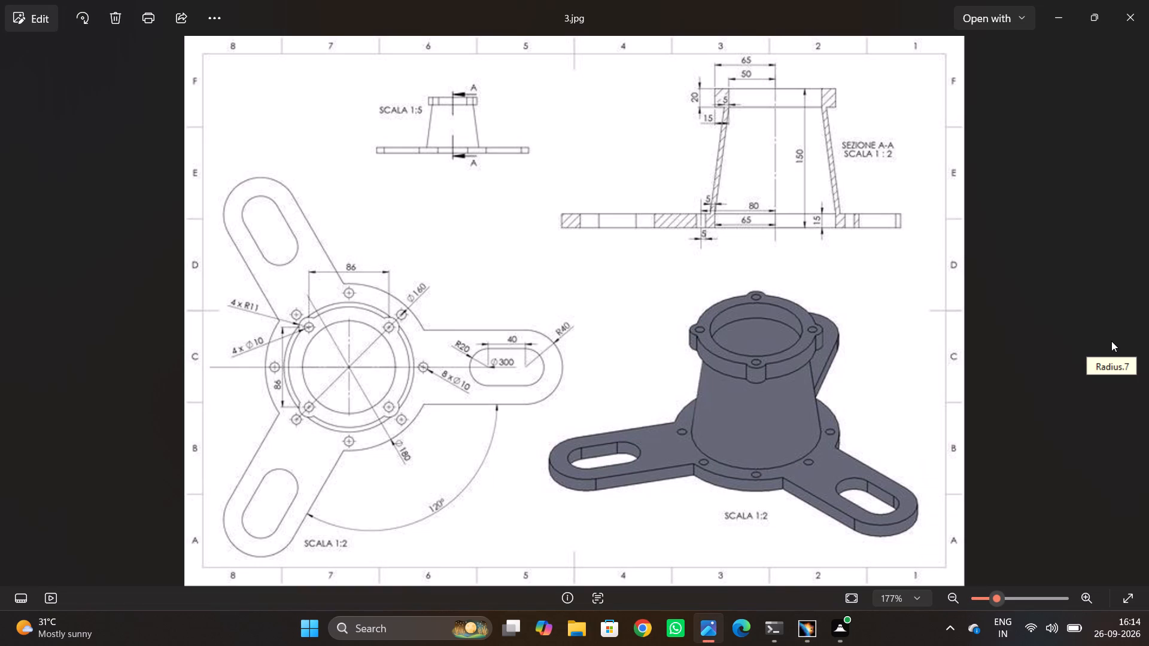
key(alt+Tab)
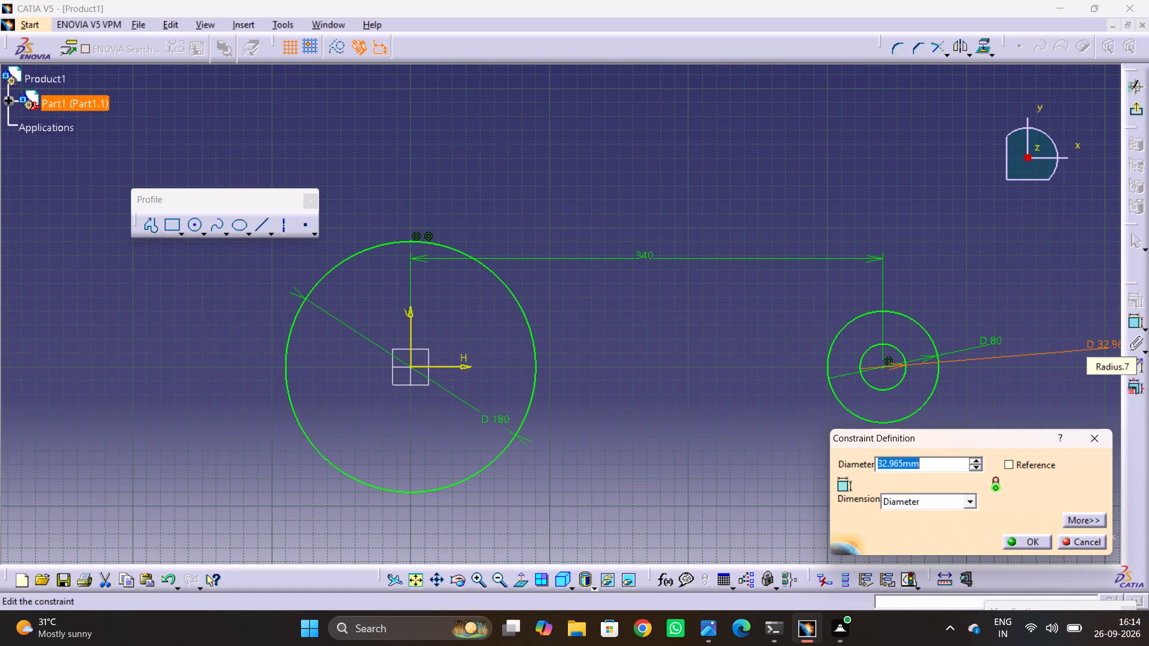
text(40.)
key(BackSpace)
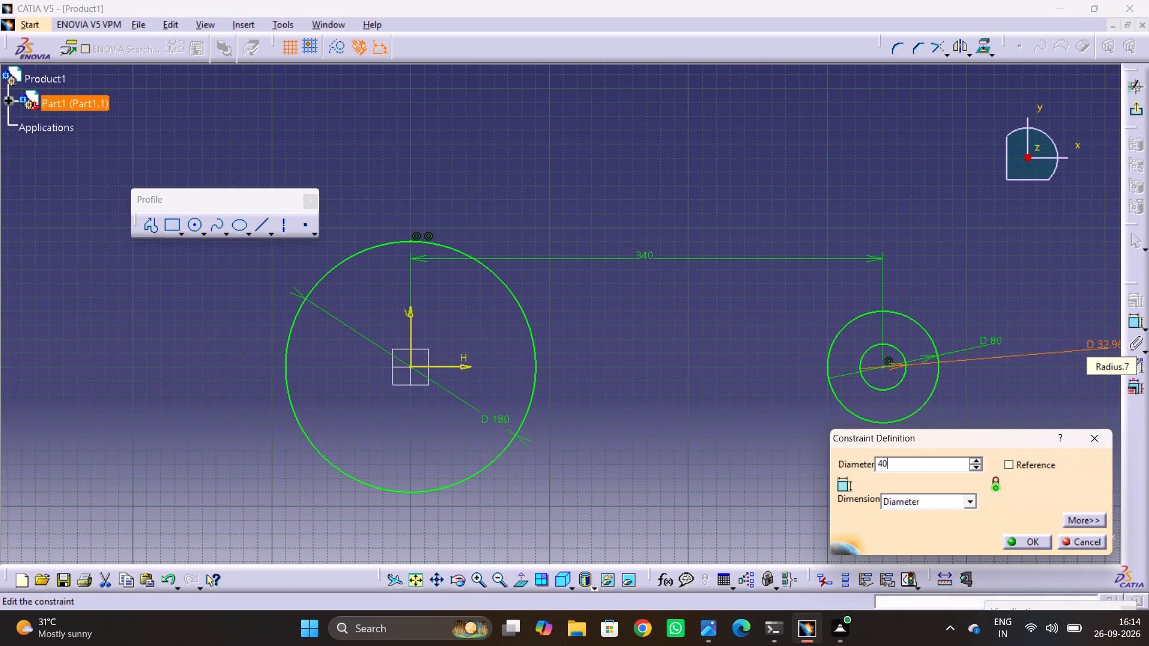
key(Return)
click(1016, 231)
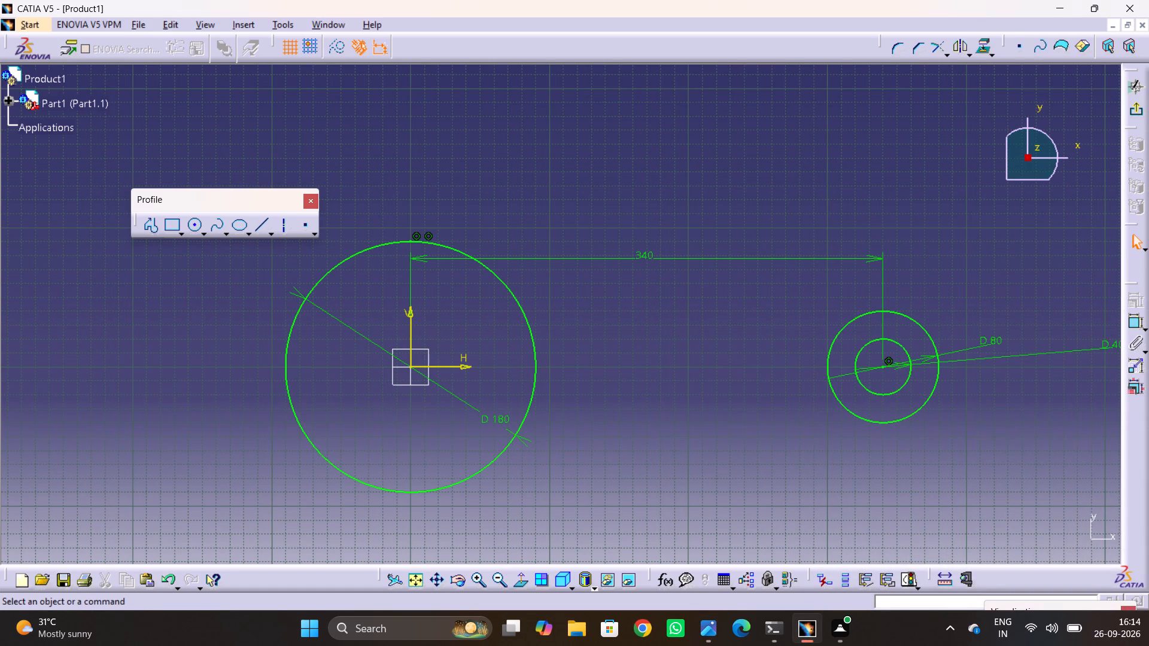
Set the distance from the vertical axis to the arm-end circles' centre to 300 mm.
middle_drag(977, 307, 956, 283)
key(alt+Tab)
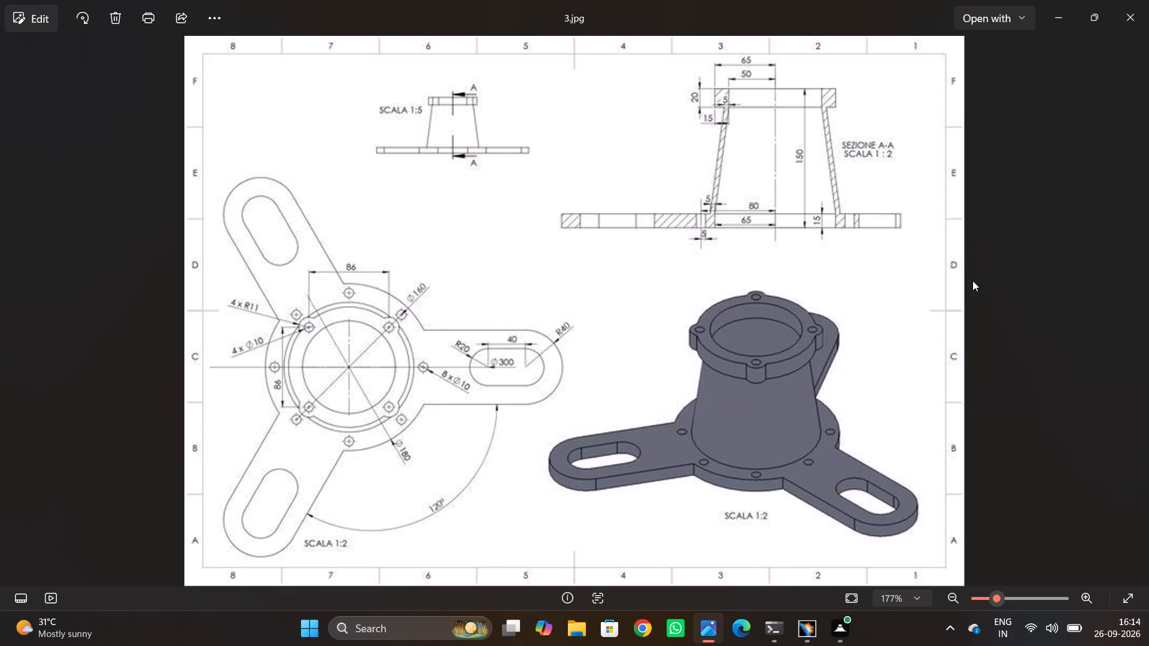
key(alt+Tab)
double_click(623, 234)
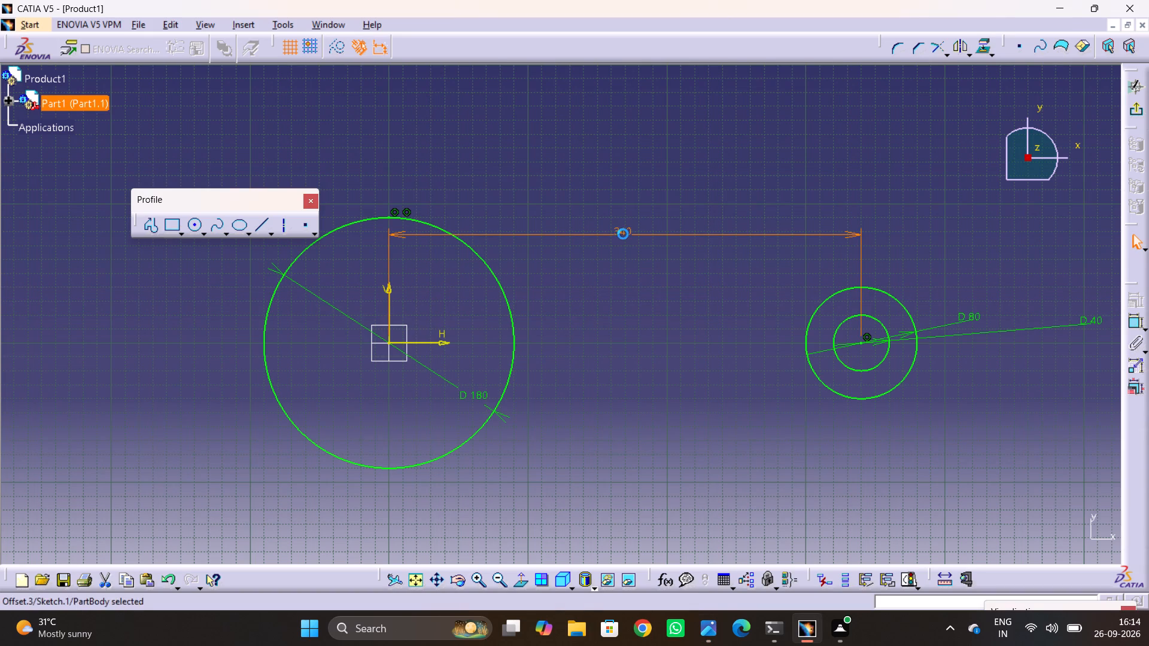
text(300)
key(Return)
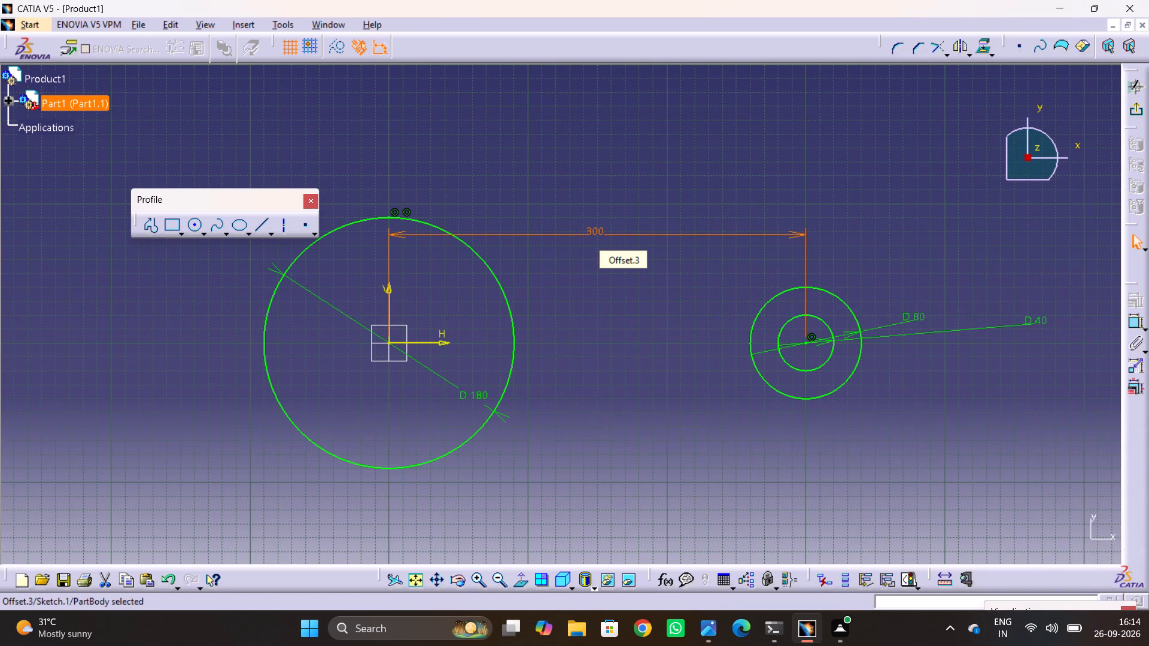
click(917, 231)
Sketch a circle about 38 mm in diameter on the horizontal axis, centred about 241 mm from the origin, between the hub and arm-end circles.
key(alt+Tab)
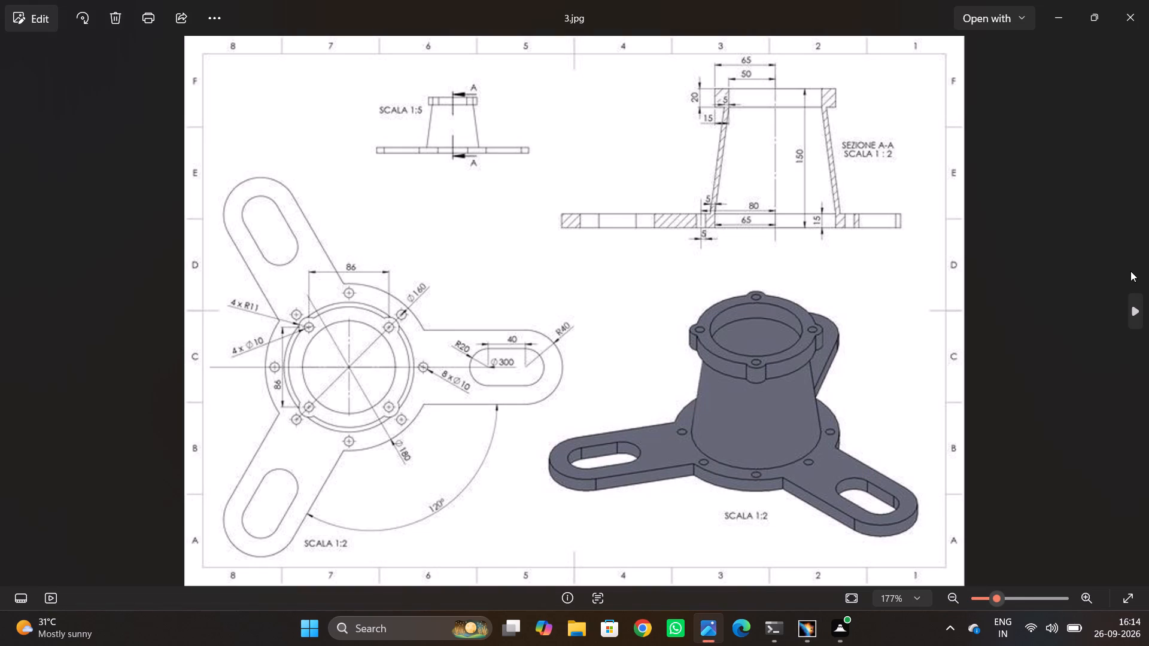
key(alt+Tab)
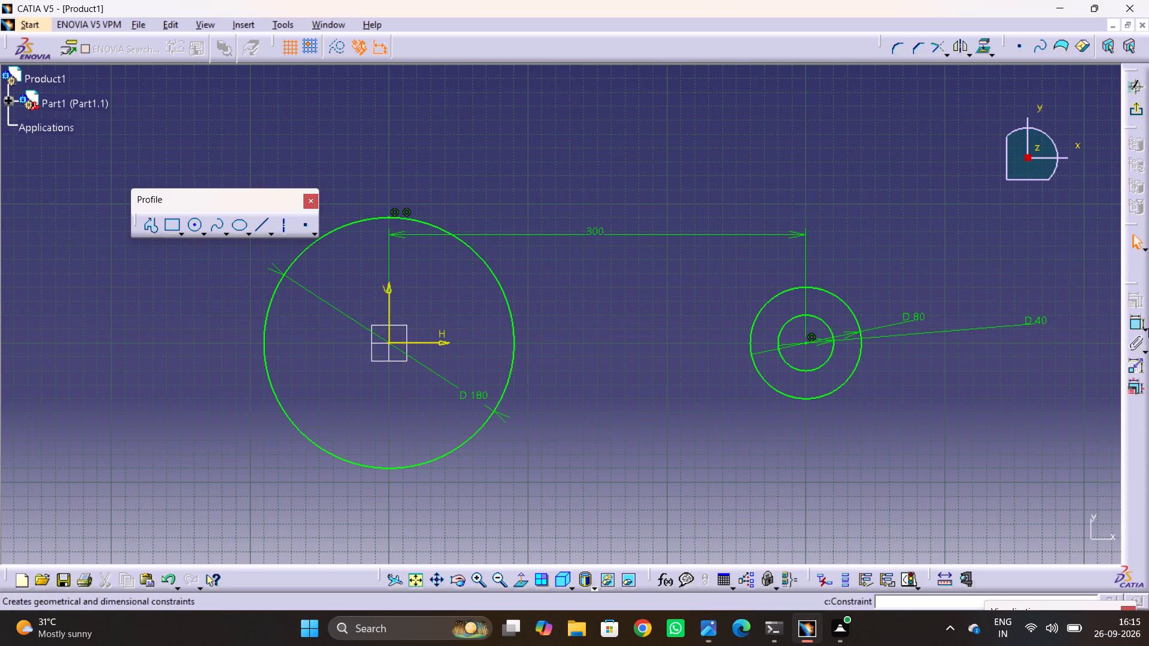
click(196, 226)
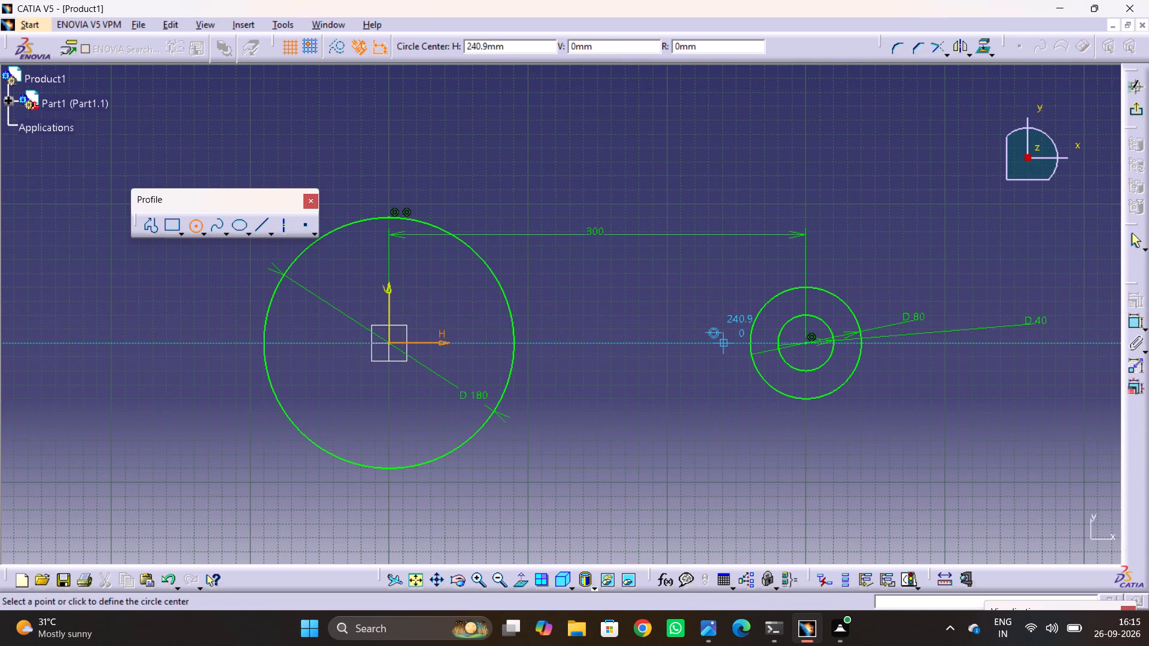
click(724, 345)
click(714, 309)
key(Tab)
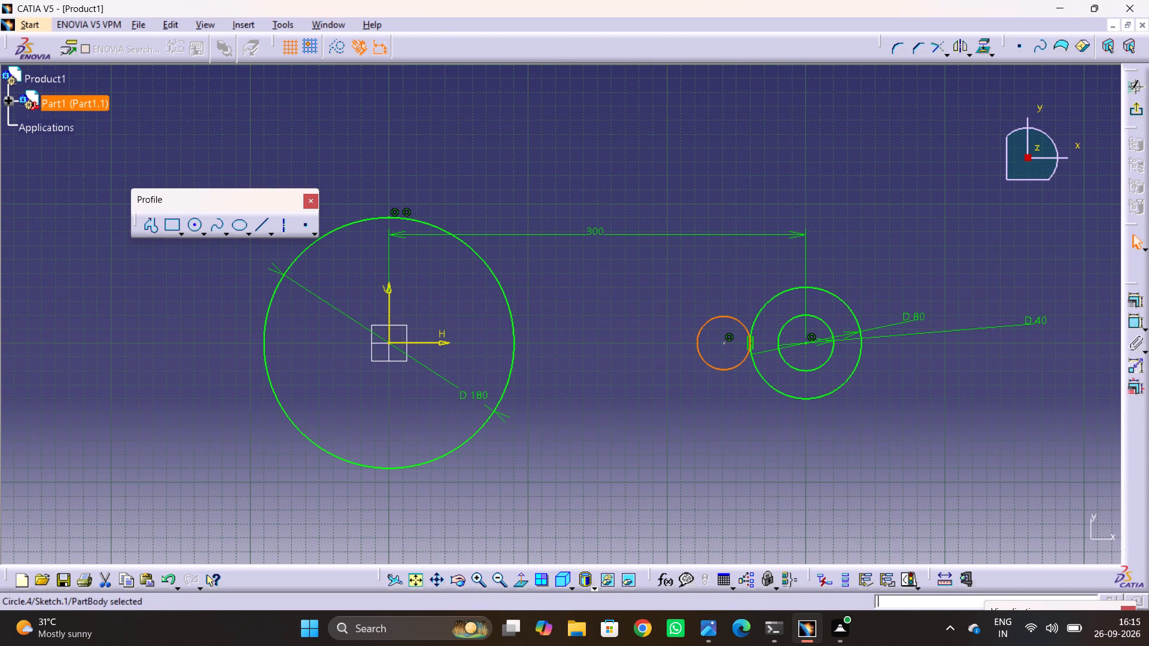
Delete the tangency constraint between the new small circle and the 80 mm circle.
click(602, 285)
drag(727, 293, 778, 385)
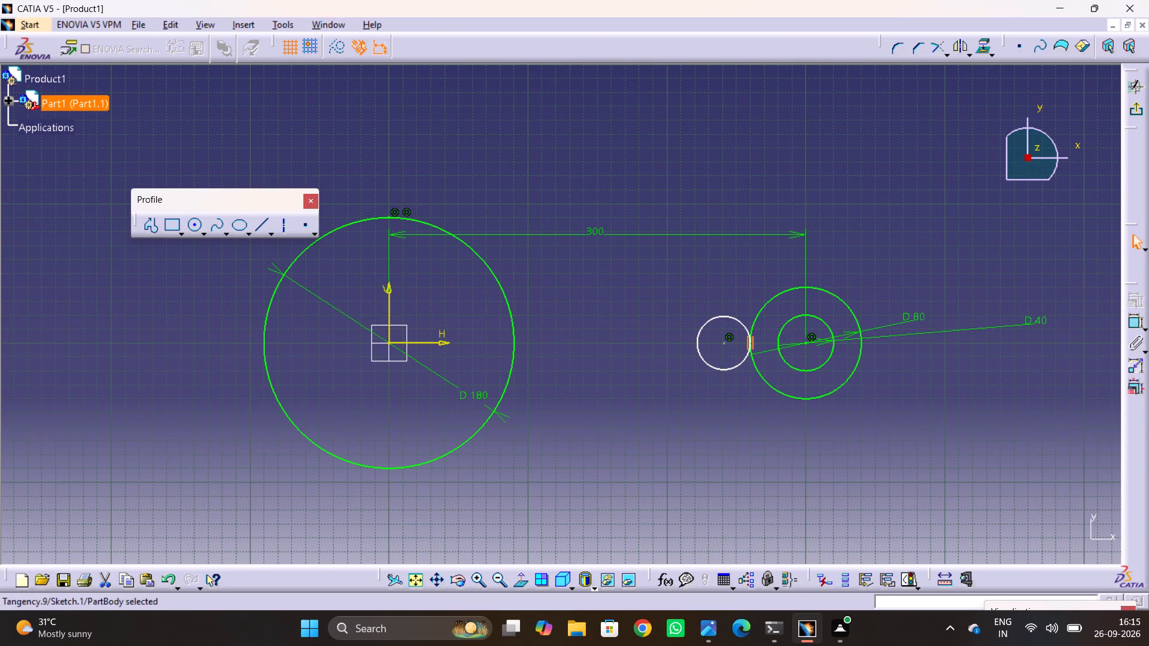
key(Delete)
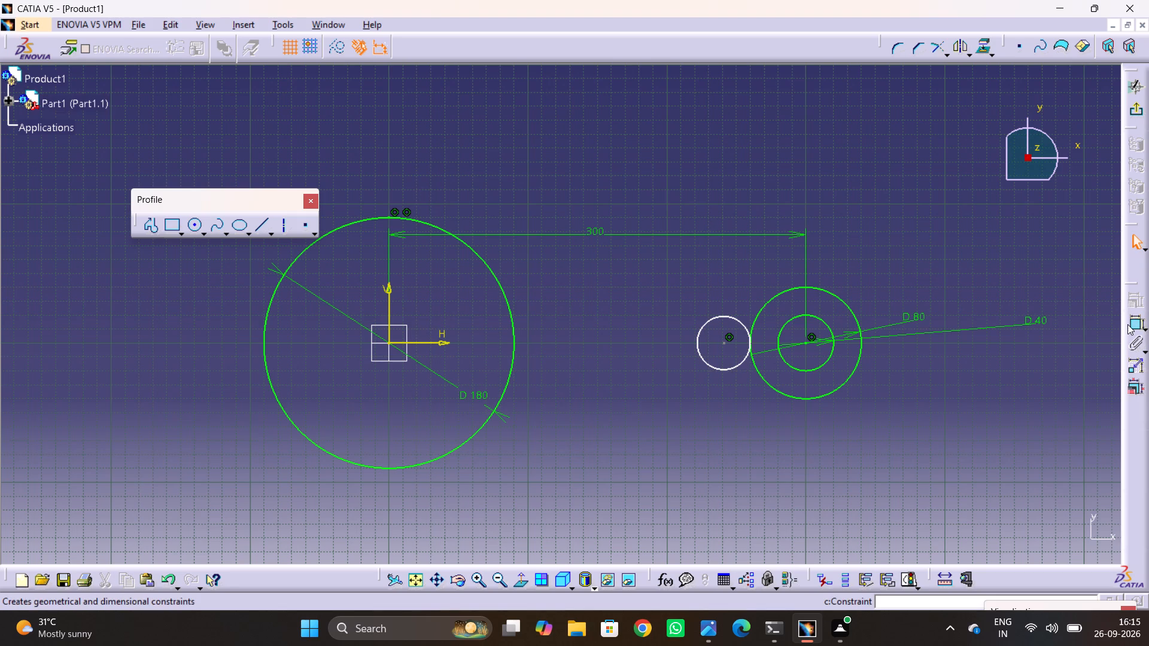
Dimension the new small circle's diameter and set it to 40 mm.
click(1127, 324)
click(729, 371)
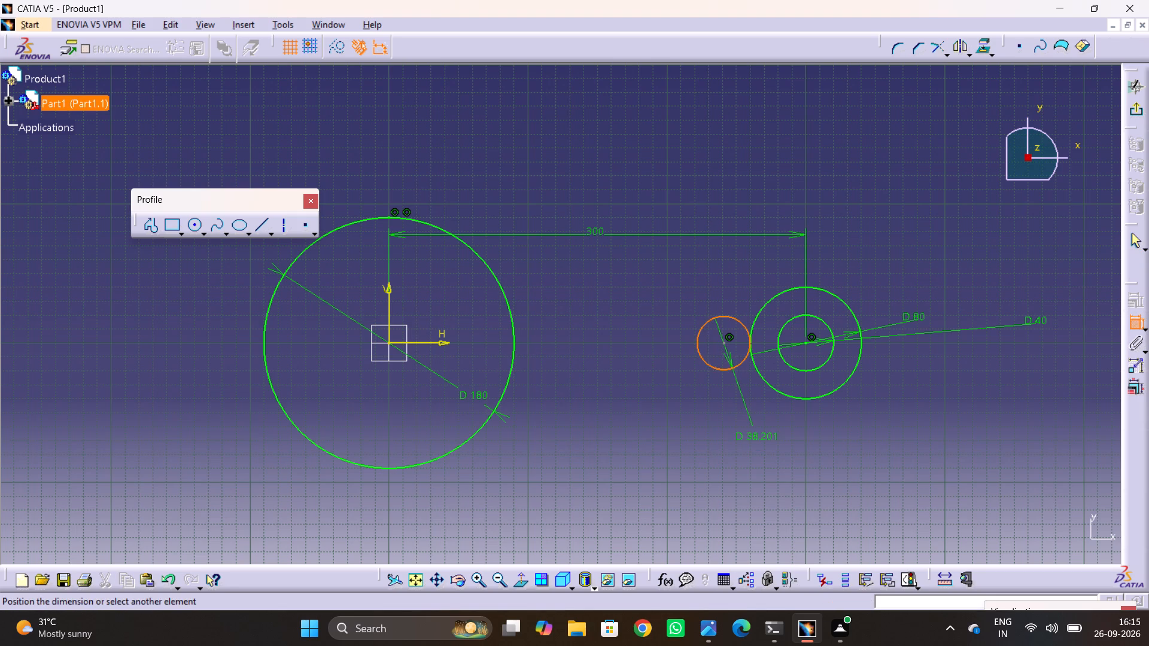
click(758, 444)
double_click(761, 441)
text(40)
key(Return)
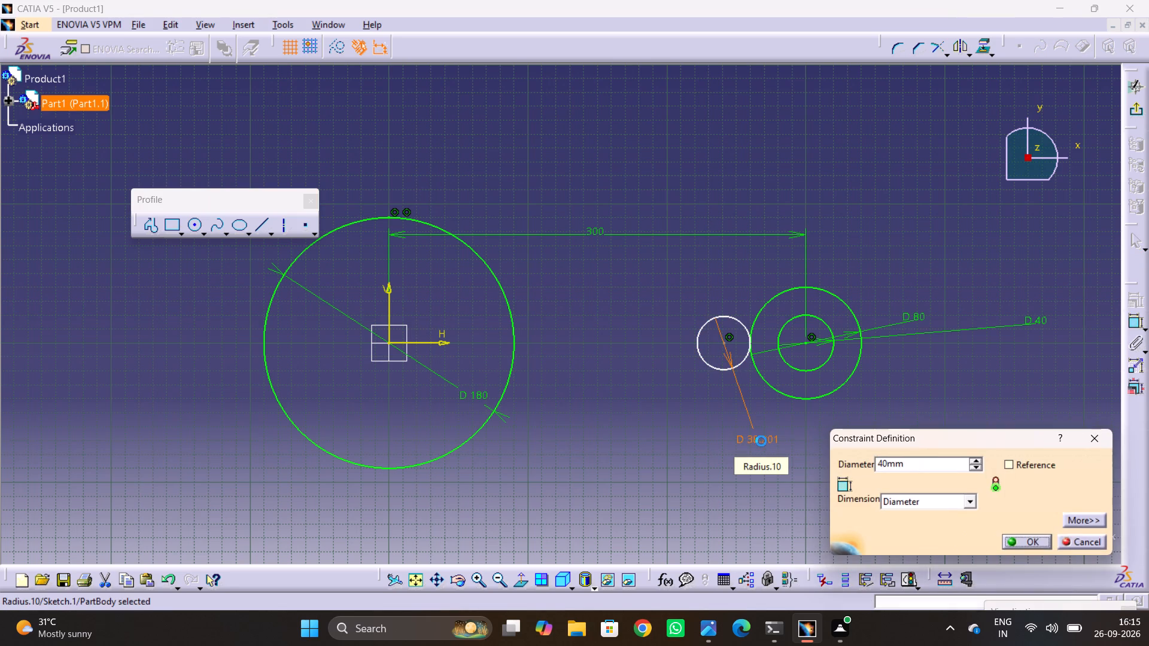
click(926, 449)
Dimension the distance between the centres of the two slot-end circles and set it to 40 mm, per the reference drawing.
key(alt+Tab)
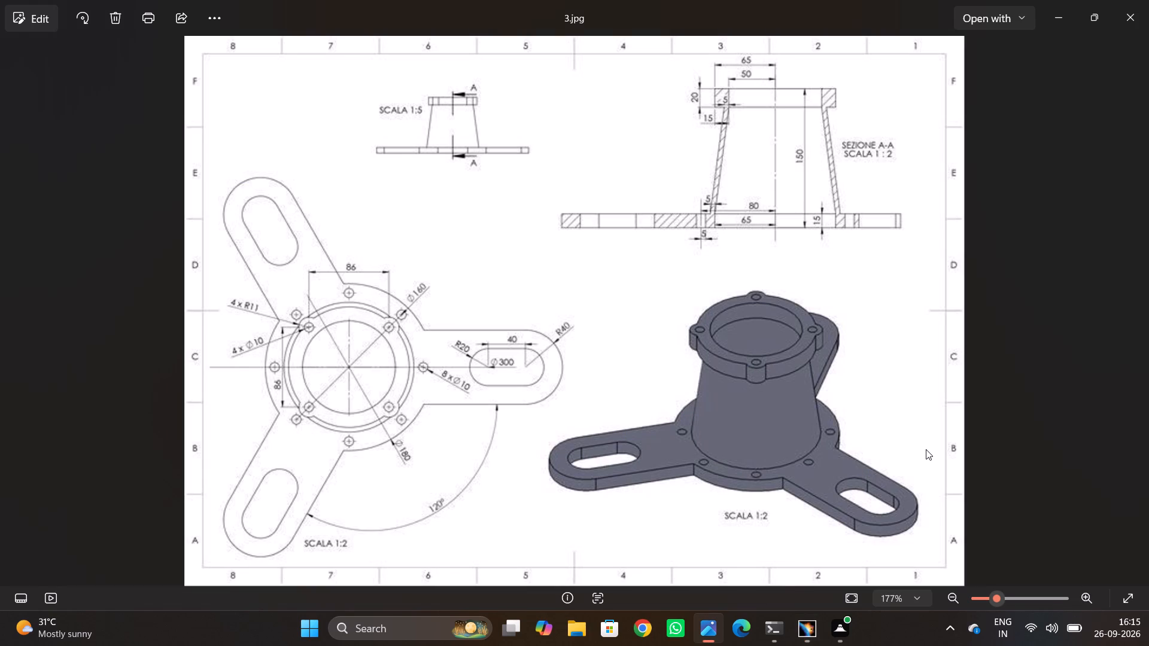
key(alt+Tab)
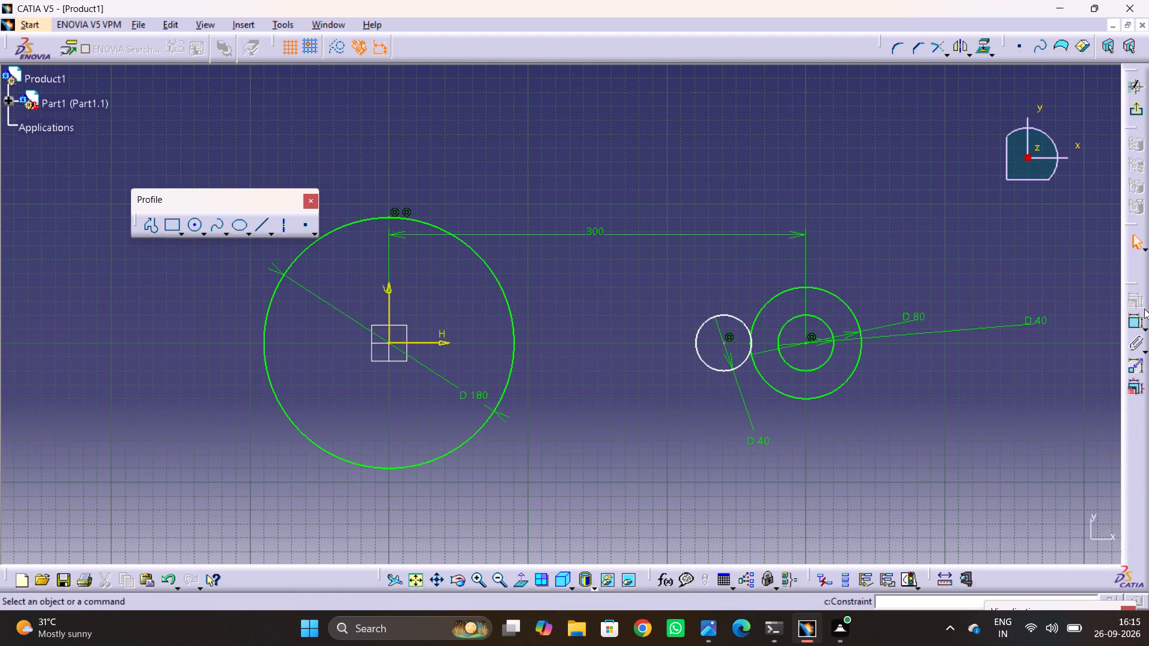
click(1135, 321)
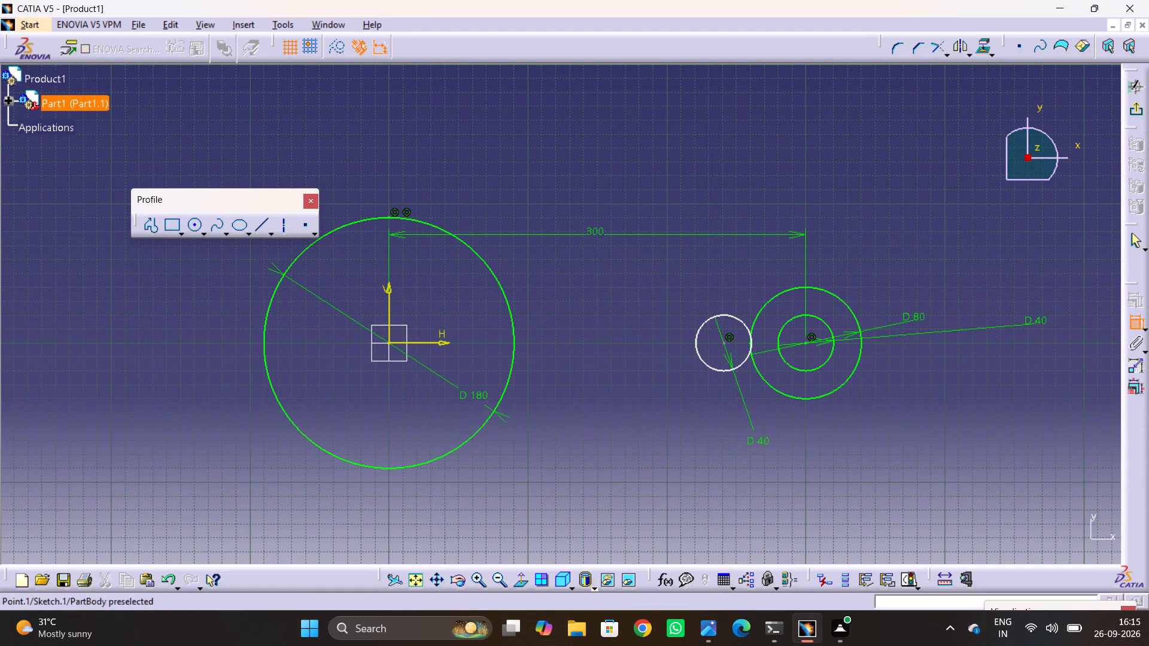
click(806, 341)
click(724, 345)
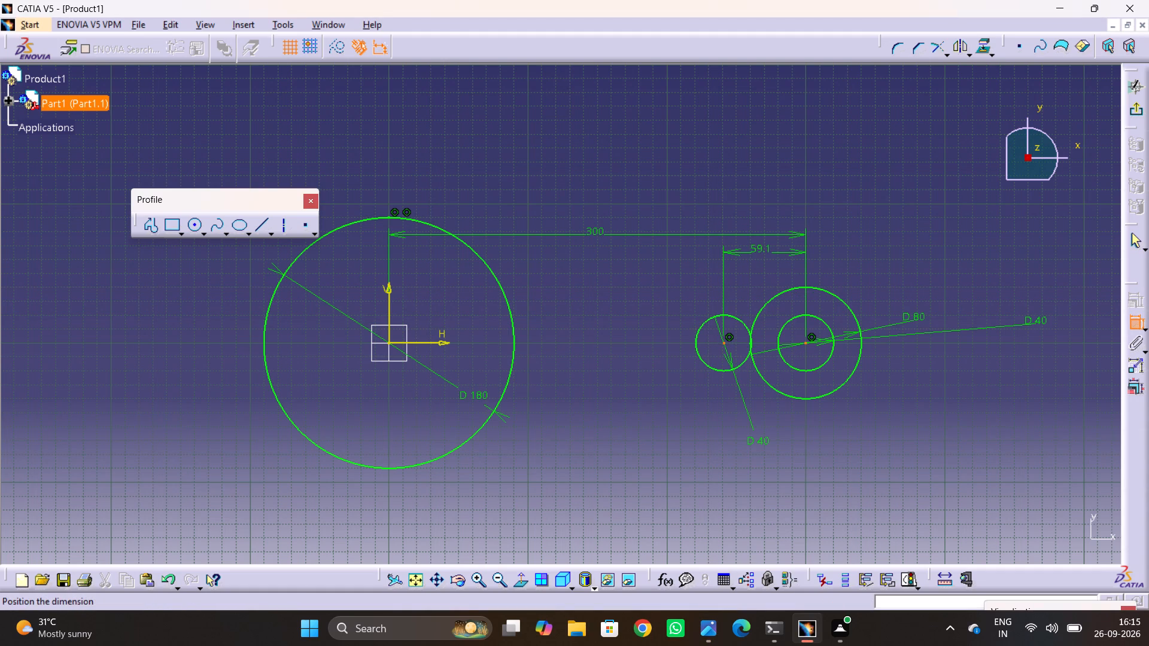
click(759, 257)
double_click(759, 249)
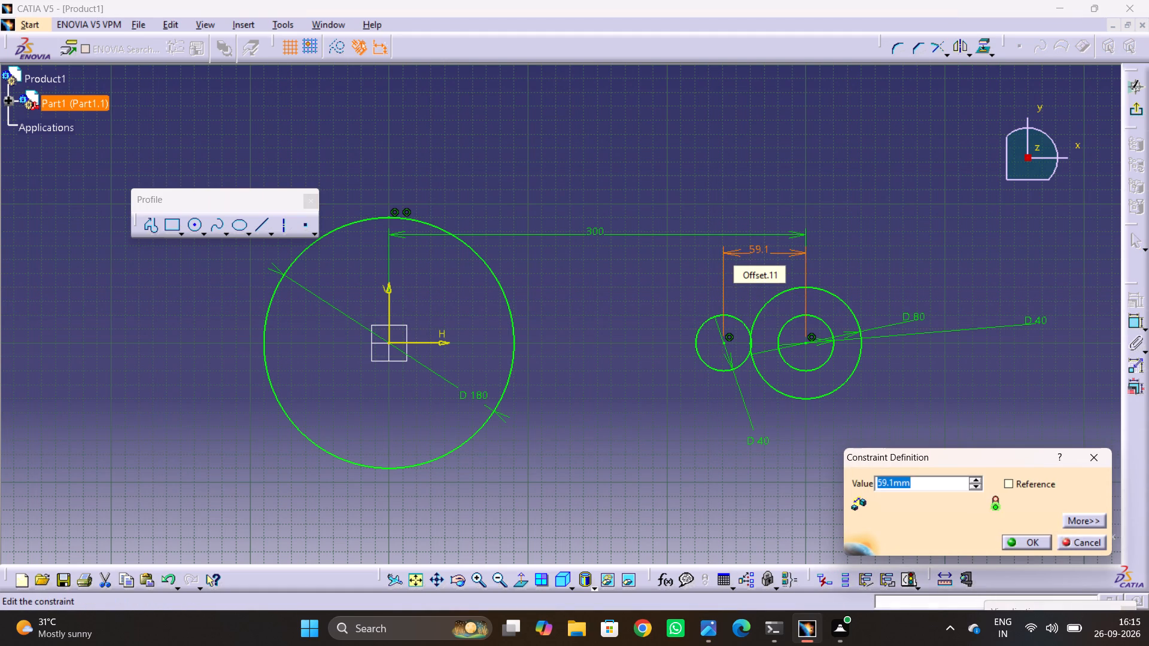
text(40)
key(Return)
click(1022, 273)
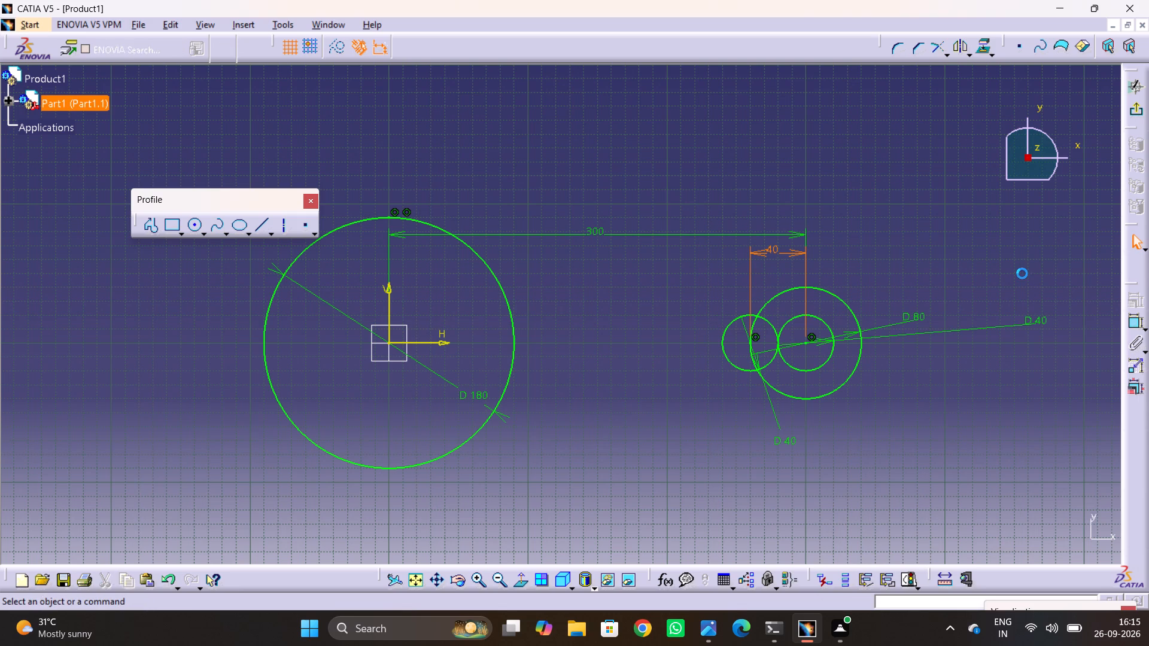
key(Tab)
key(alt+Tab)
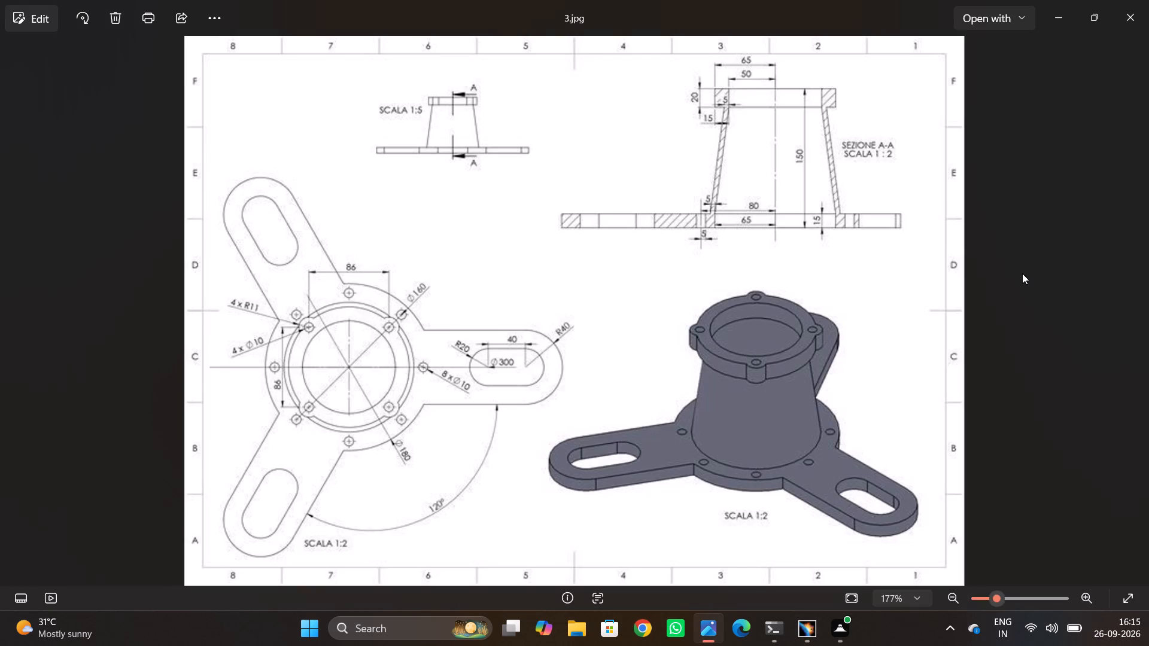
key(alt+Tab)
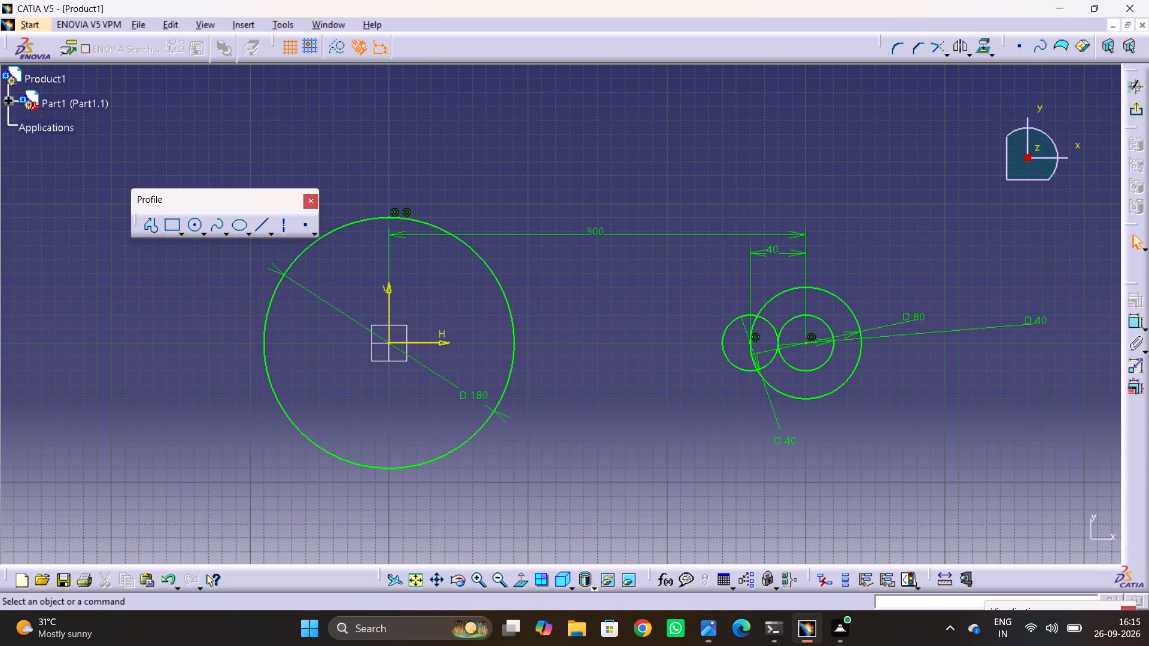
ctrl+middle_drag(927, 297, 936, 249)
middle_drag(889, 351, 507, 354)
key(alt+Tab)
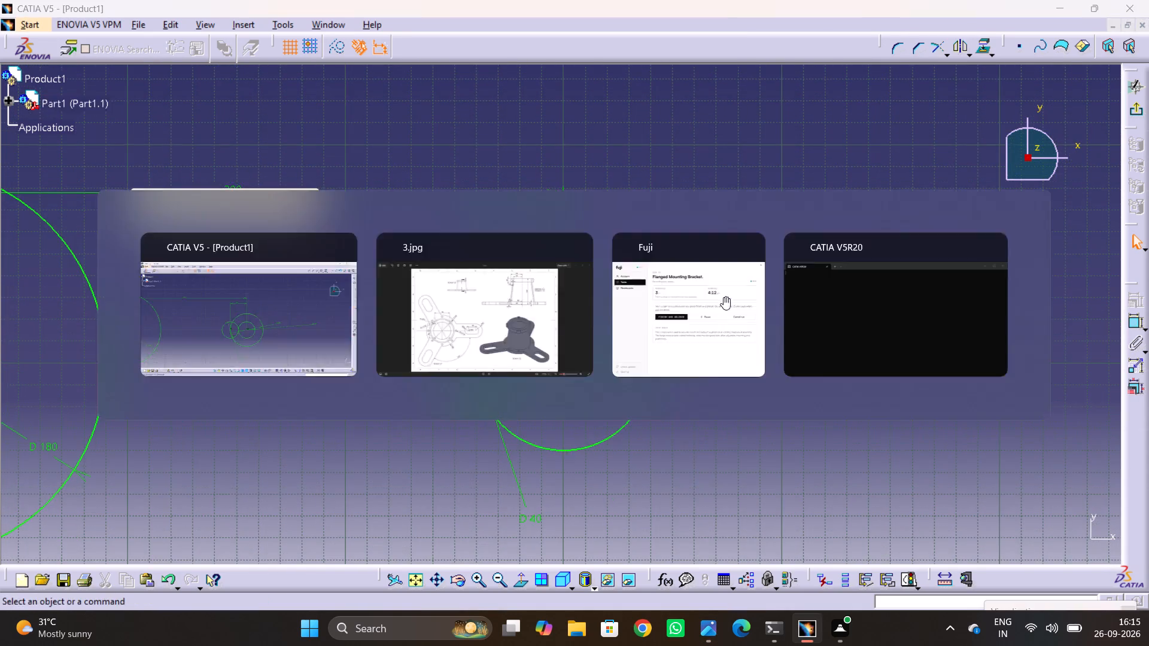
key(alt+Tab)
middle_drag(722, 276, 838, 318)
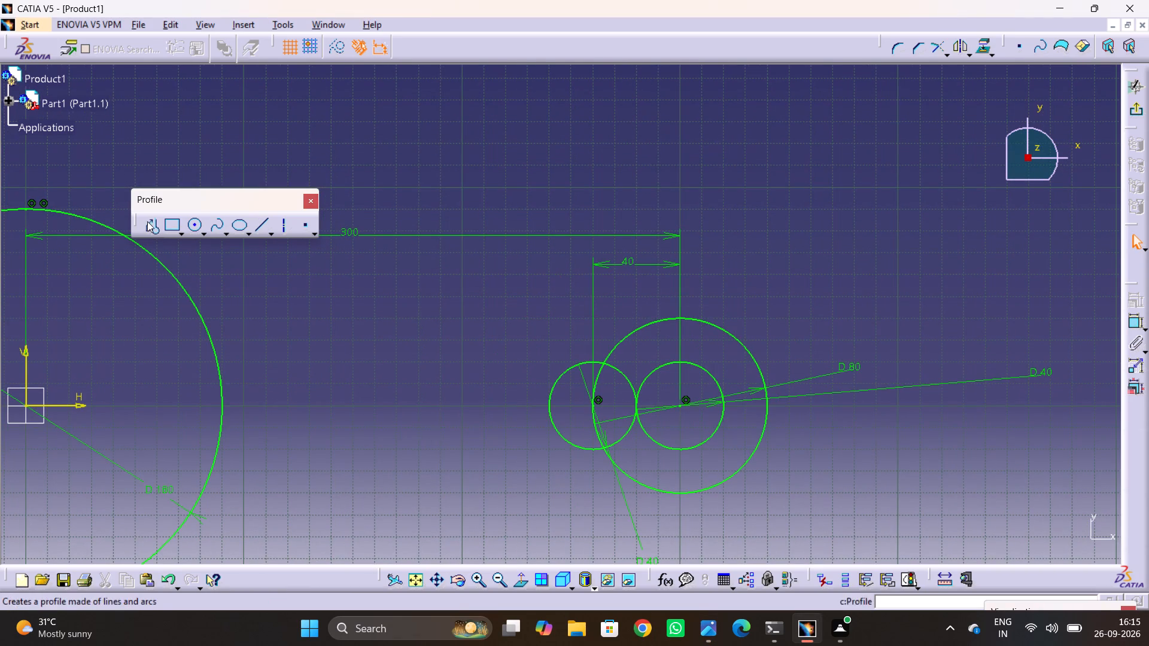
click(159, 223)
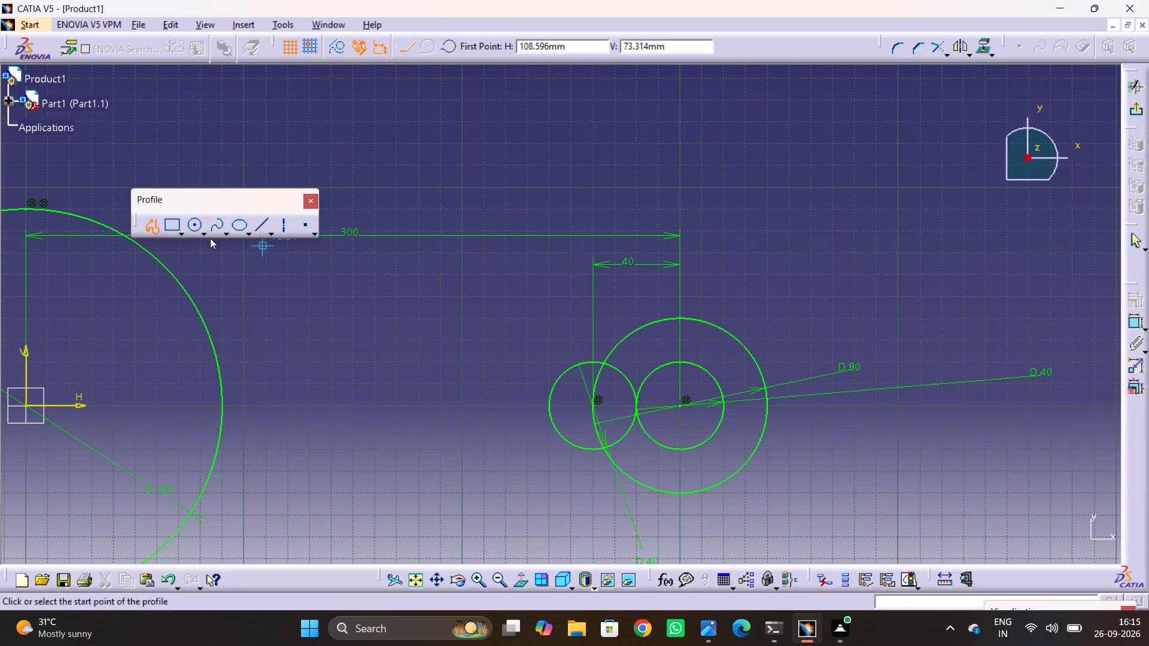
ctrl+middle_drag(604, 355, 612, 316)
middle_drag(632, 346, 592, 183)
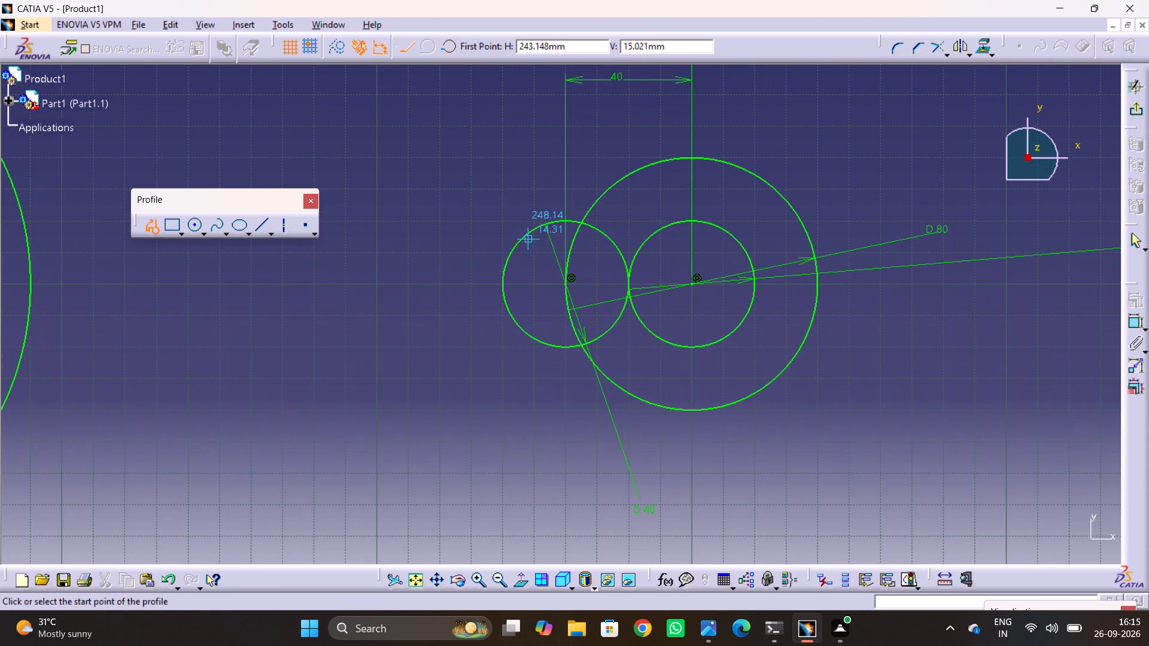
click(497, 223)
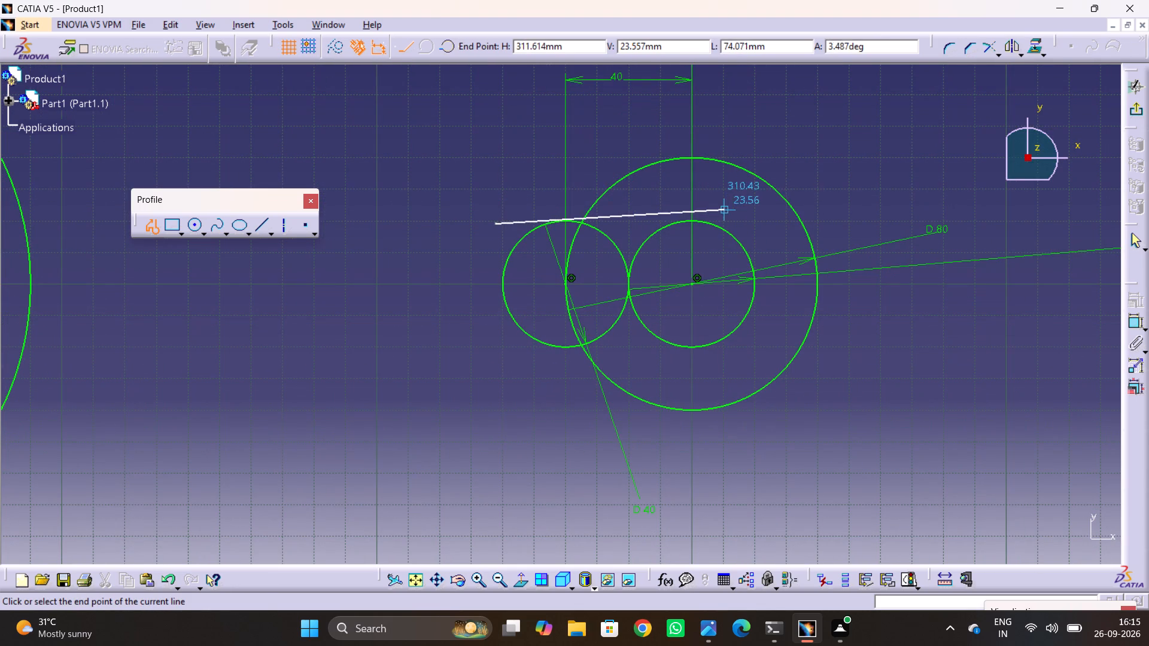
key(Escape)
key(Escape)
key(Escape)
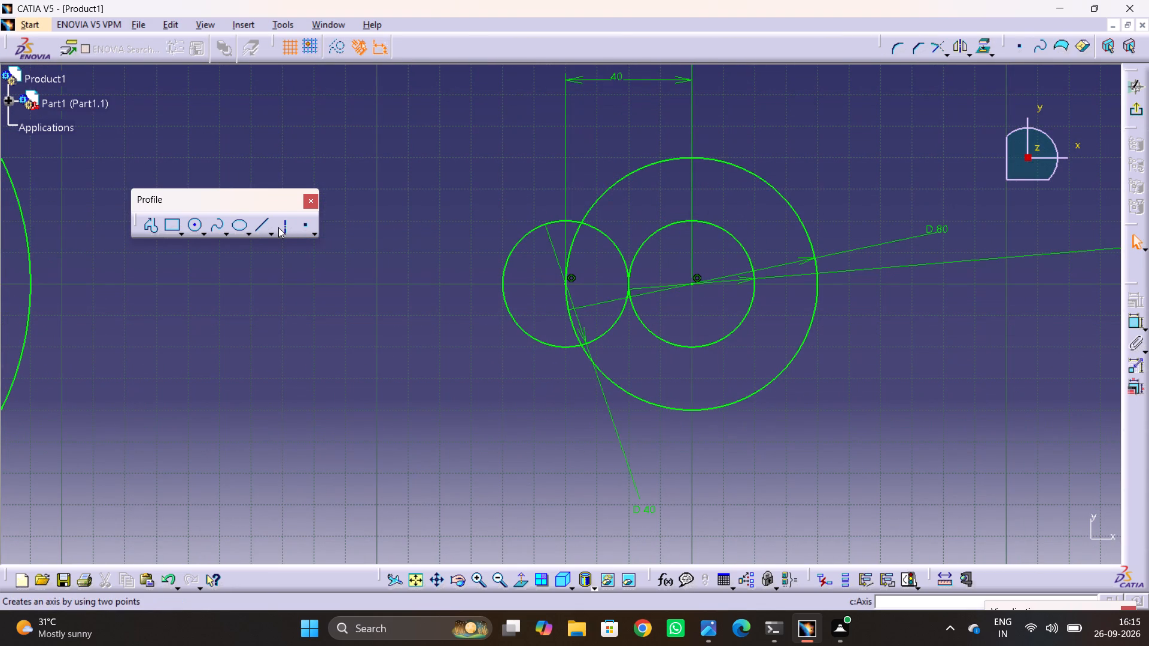
Sketch a horizontal line about 66 mm long just above the two 40 mm slot-end circles.
click(263, 223)
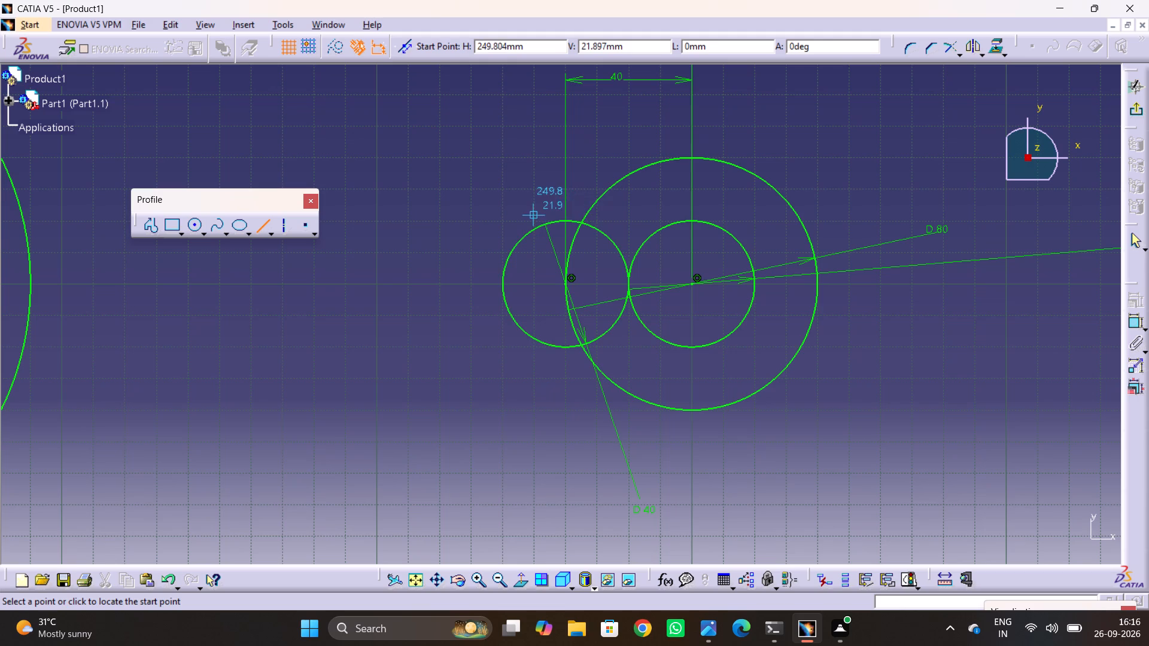
click(531, 215)
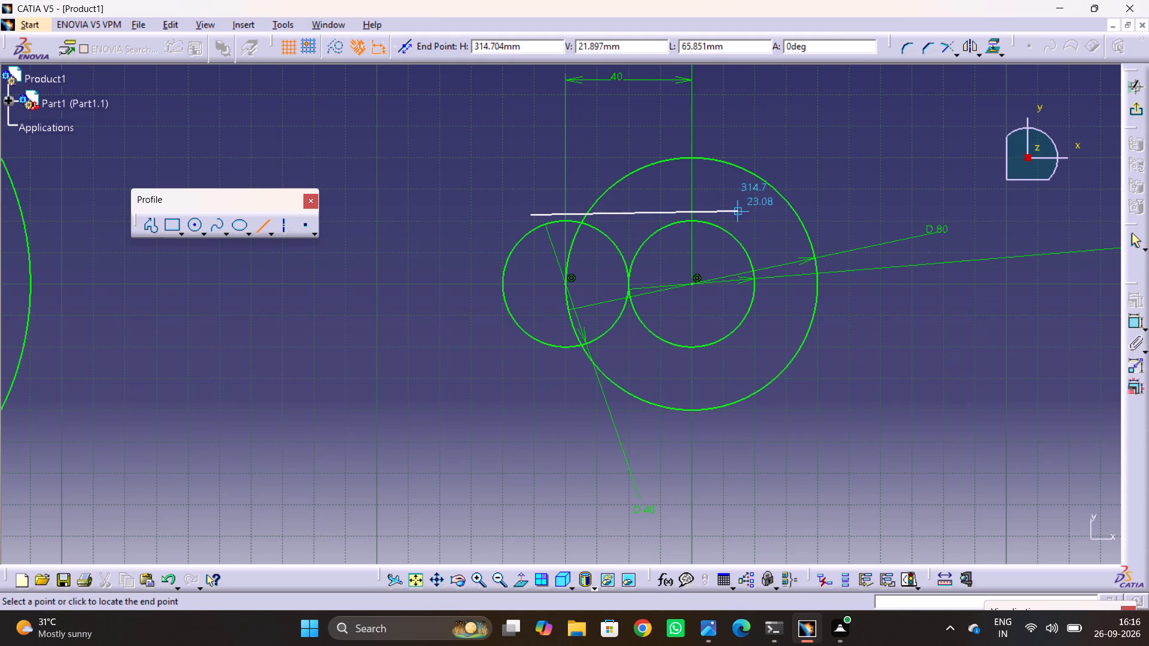
click(738, 215)
key(Escape)
key(Escape)
key(Escape)
Make the horizontal line tangent to the slot-end circle nearer the hub, checking the reference drawing.
click(524, 234)
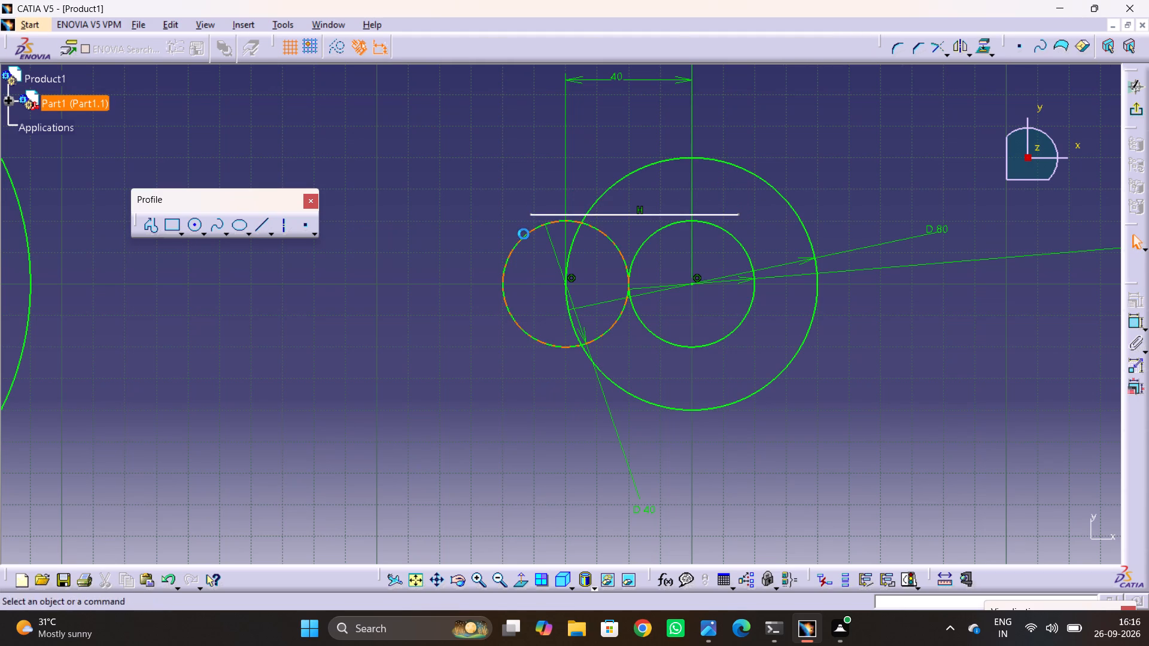
ctrl+click(546, 212)
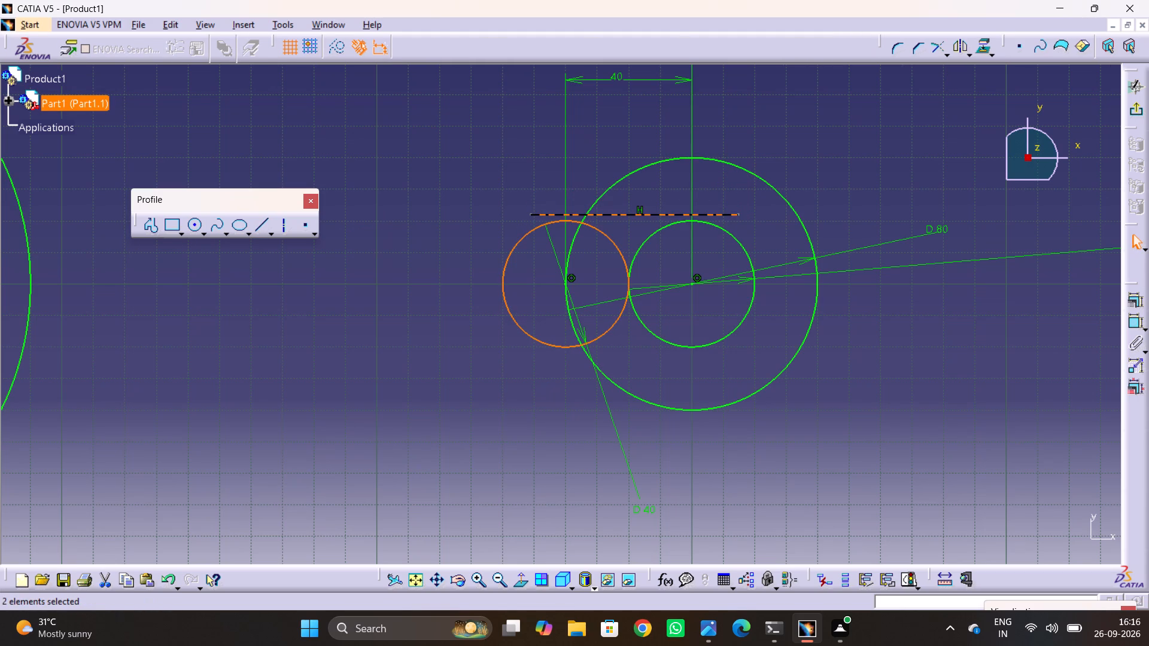
click(701, 611)
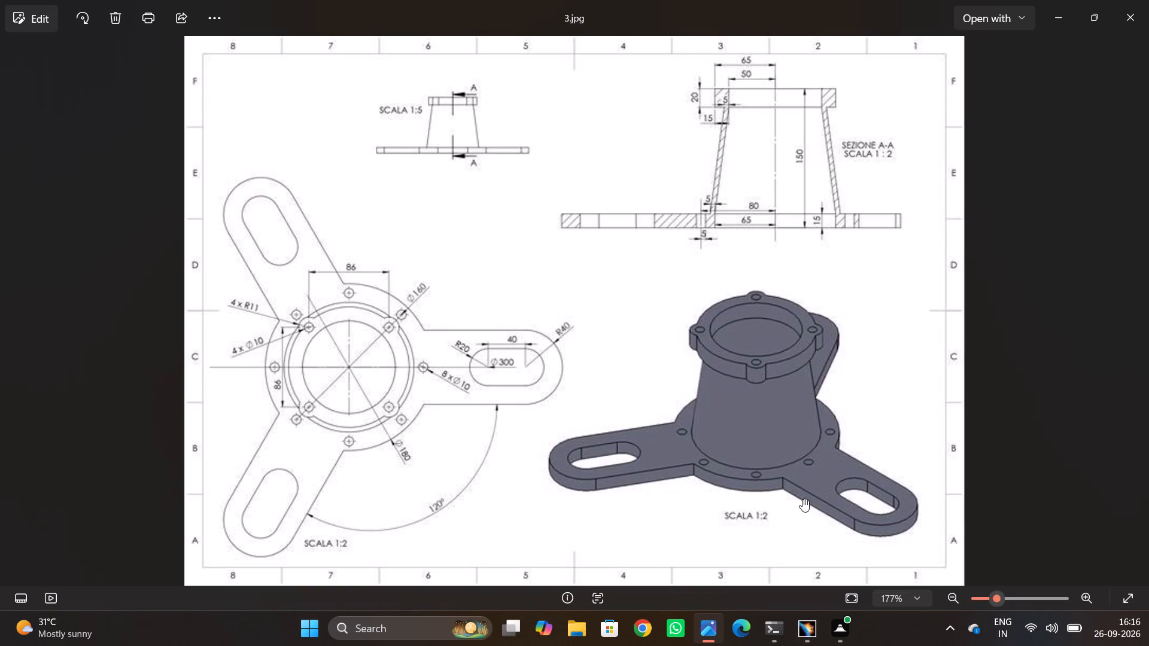
middle_drag(826, 484, 835, 426)
key(alt+Tab)
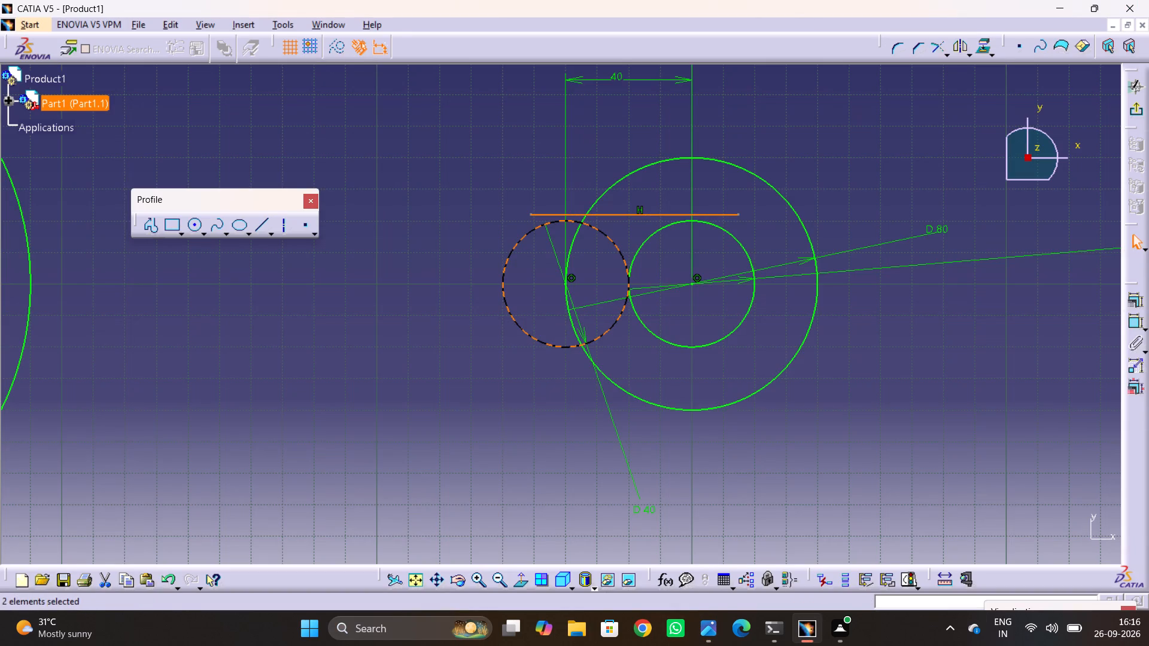
click(1141, 301)
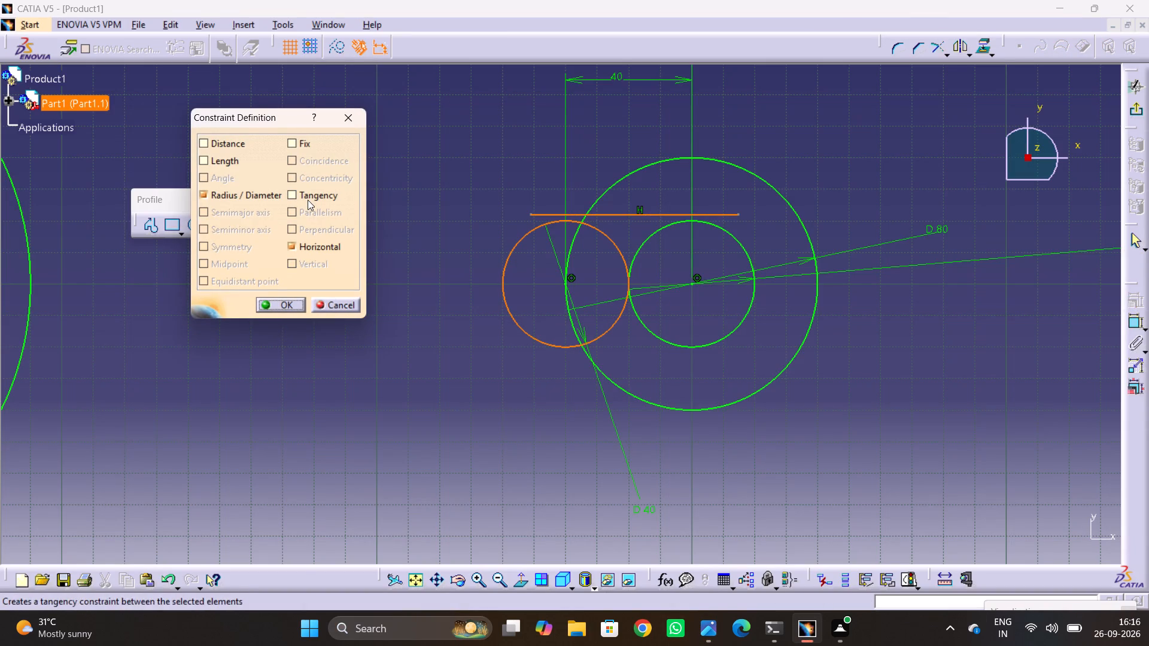
click(317, 196)
click(282, 304)
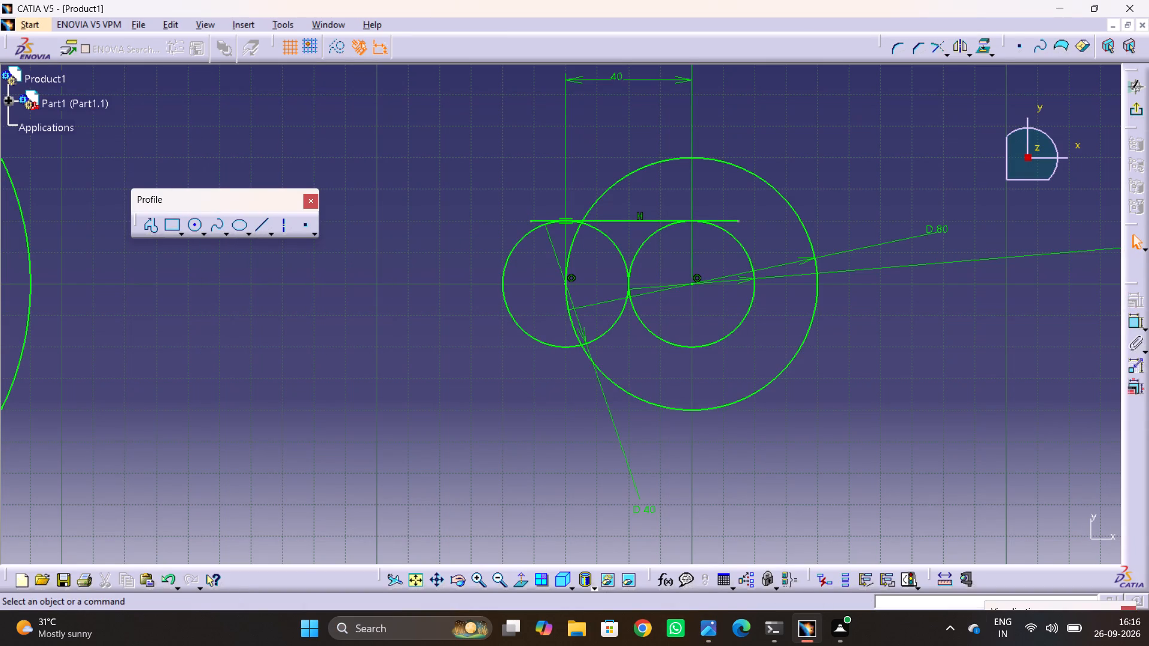
Make the line's hub-side endpoint coincident with the slot-end circle nearer the hub.
click(527, 220)
ctrl+click(522, 234)
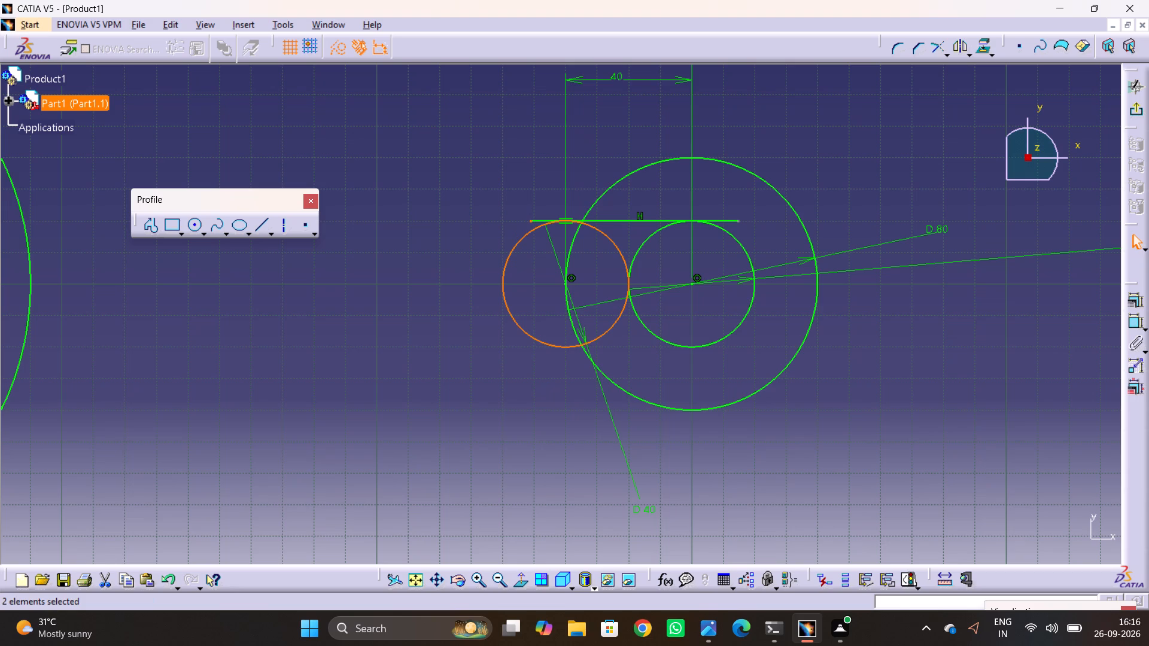
click(1139, 298)
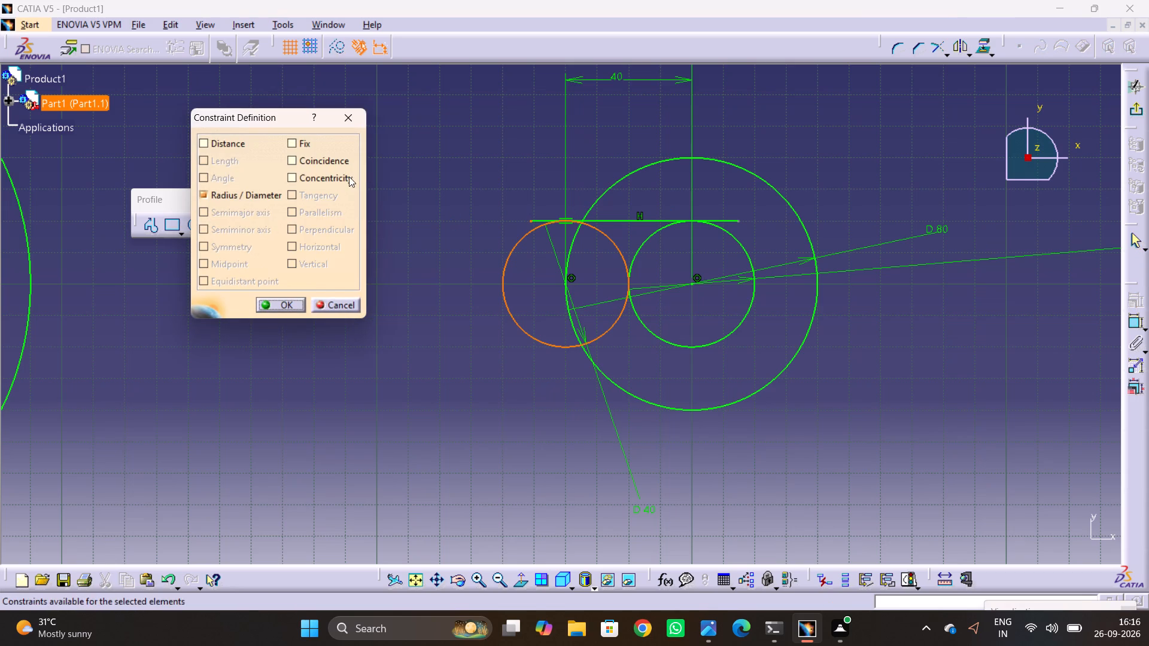
click(324, 160)
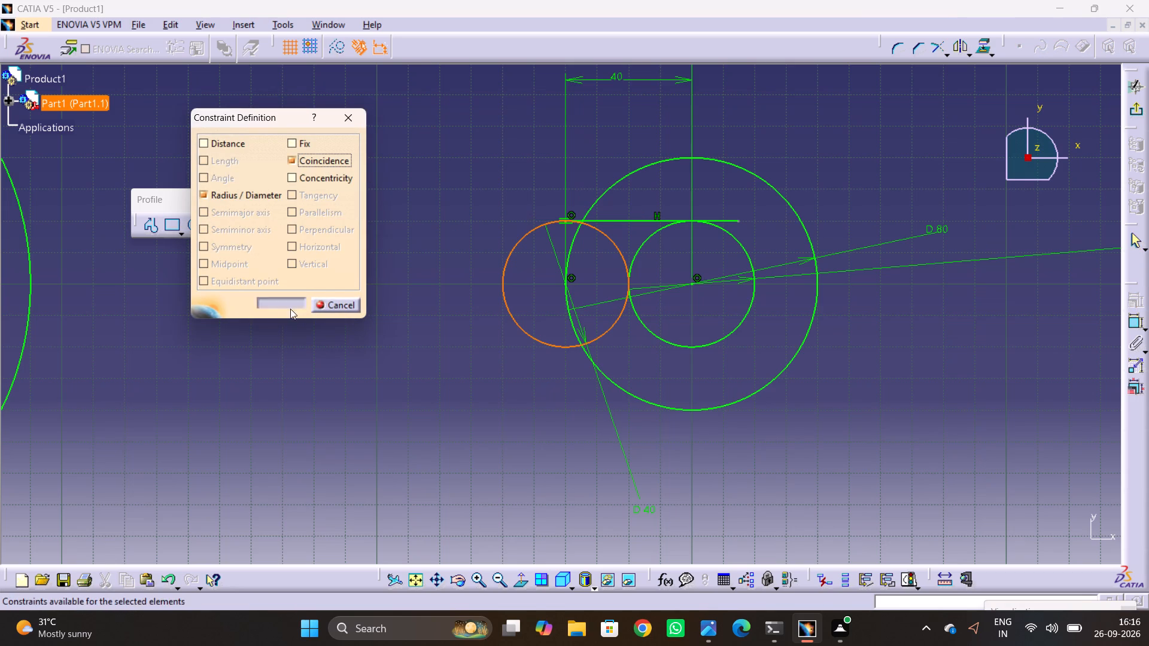
click(290, 309)
Make the horizontal line tangent to the slot-end circle centred inside the 80 mm circle.
double_click(644, 217)
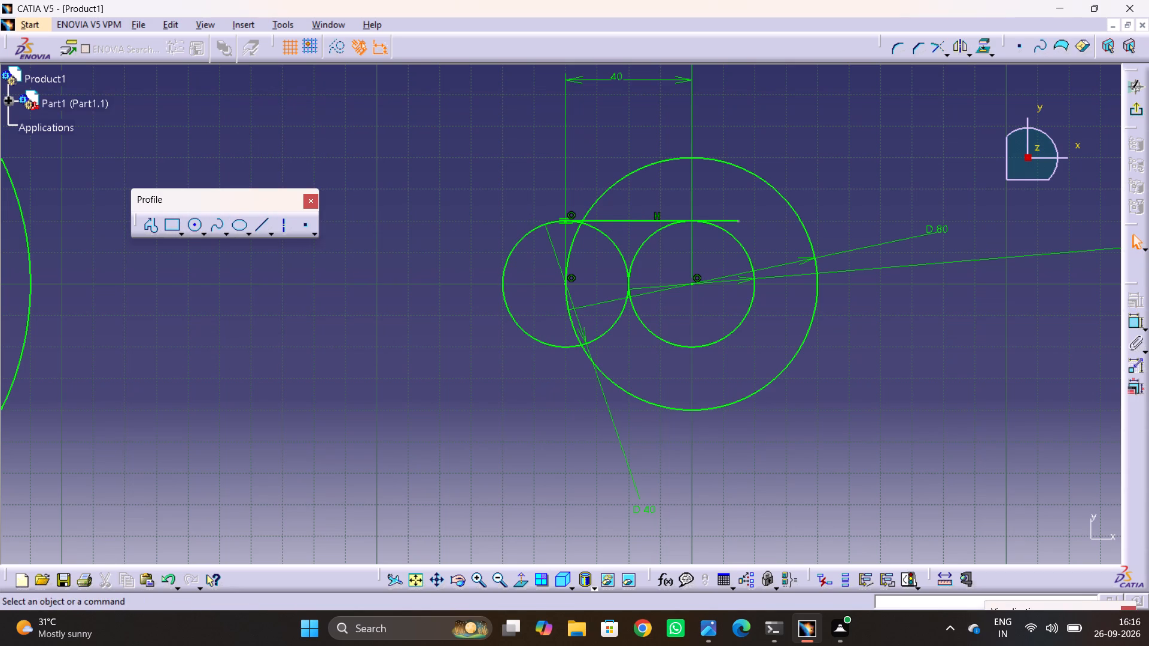
click(643, 224)
click(650, 218)
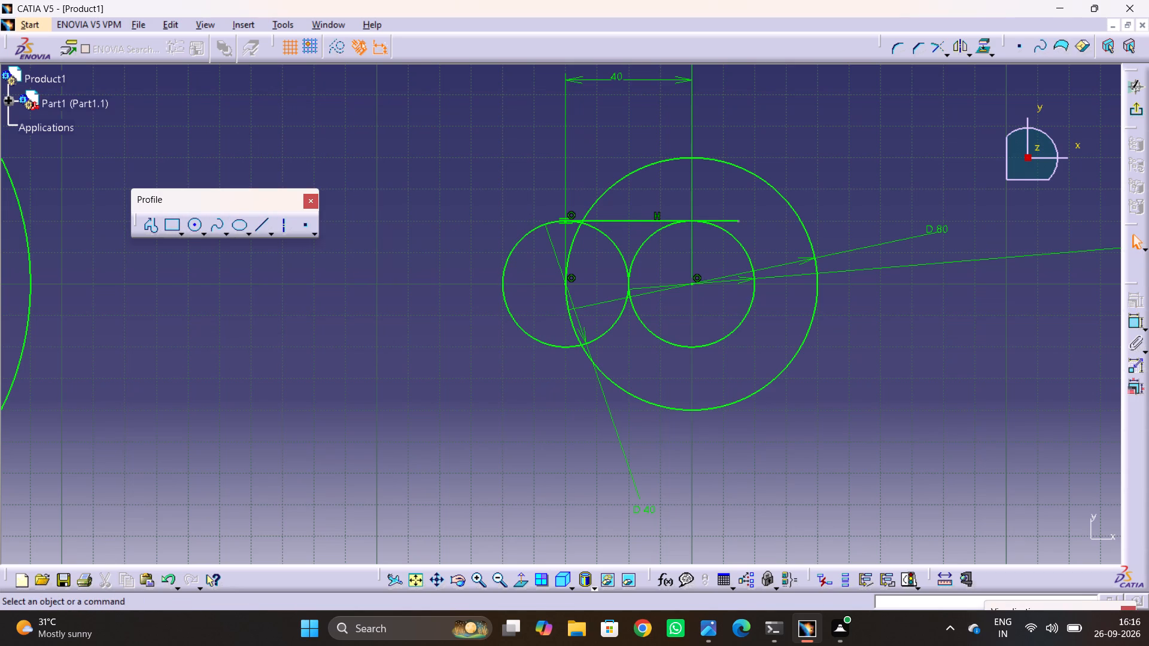
click(645, 221)
ctrl+click(645, 237)
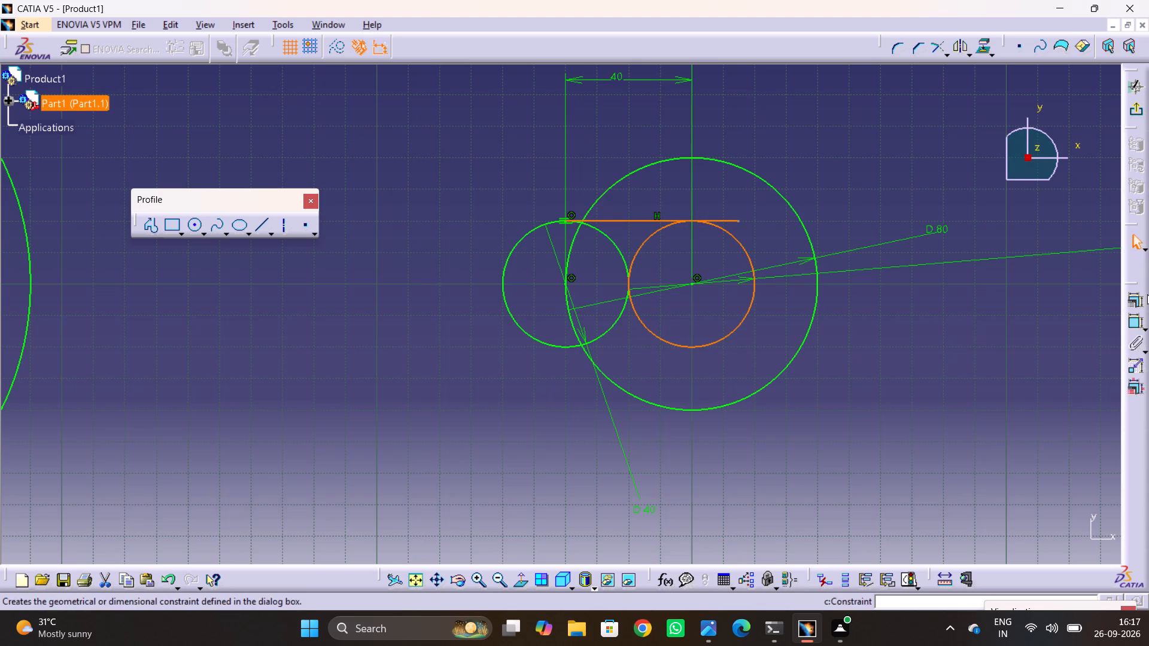
click(1138, 300)
click(324, 195)
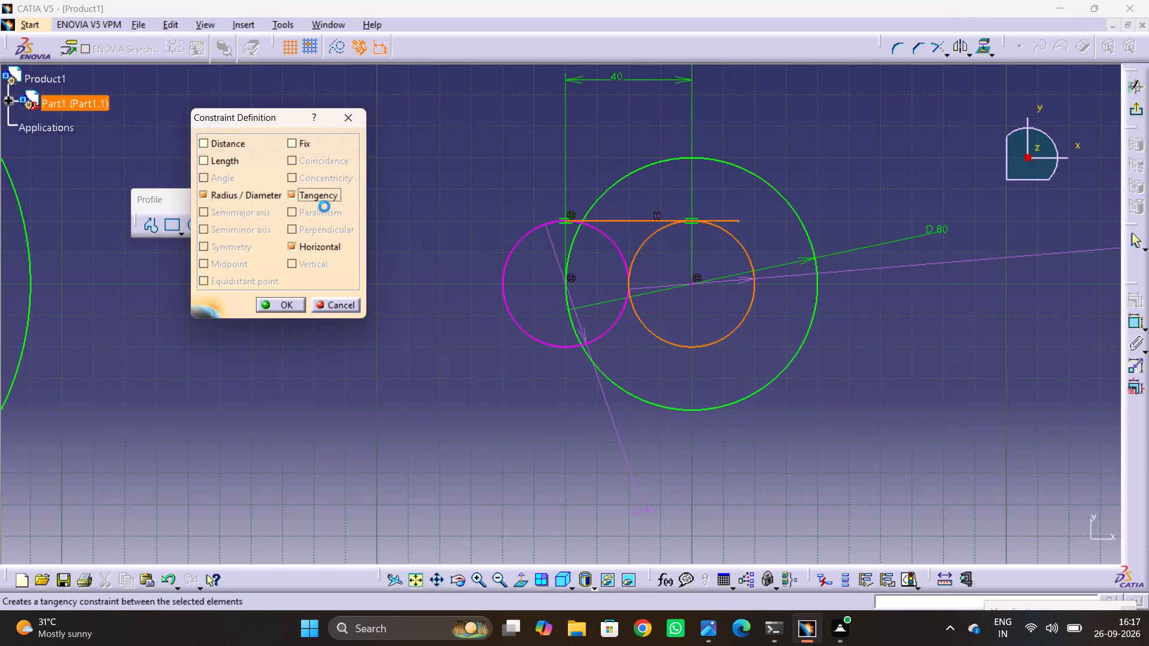
click(290, 303)
click(437, 431)
key(Escape)
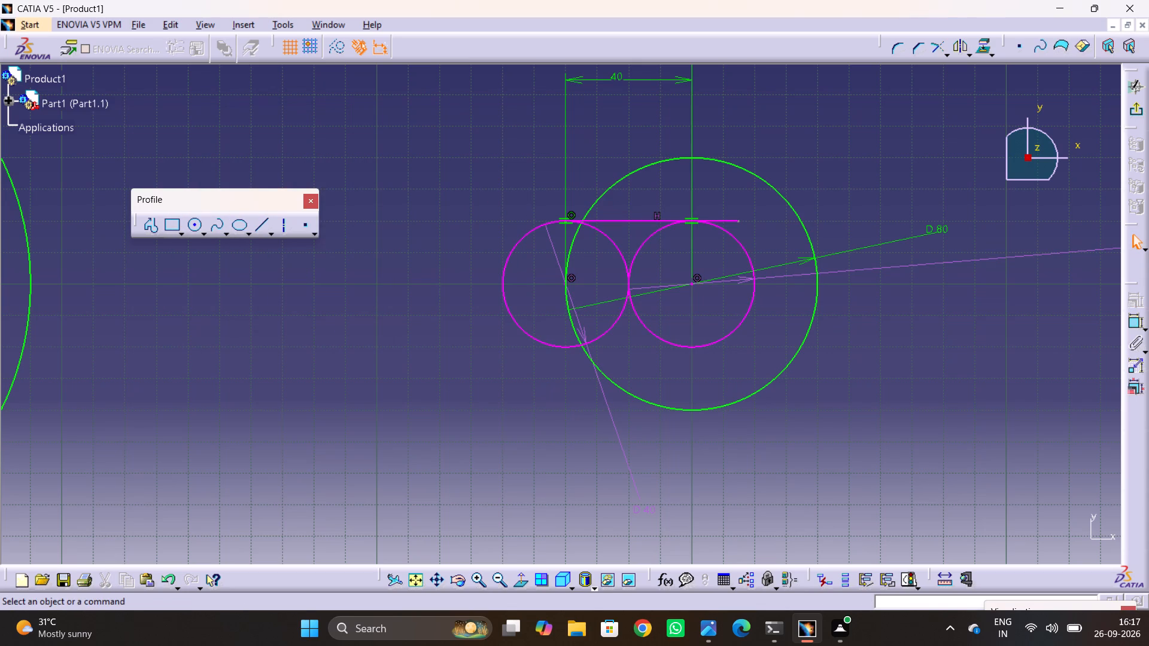
key(Escape)
key(Escape)
Make the line's free outer endpoint coincident with the outer slot-end circle.
click(737, 221)
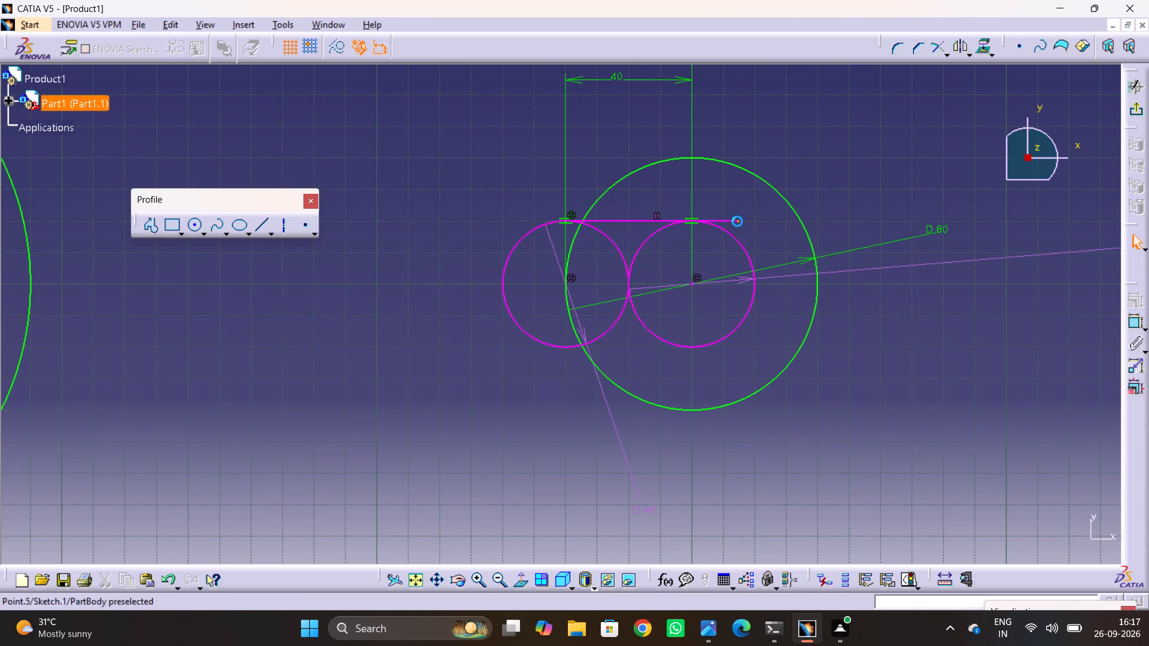
ctrl+click(738, 245)
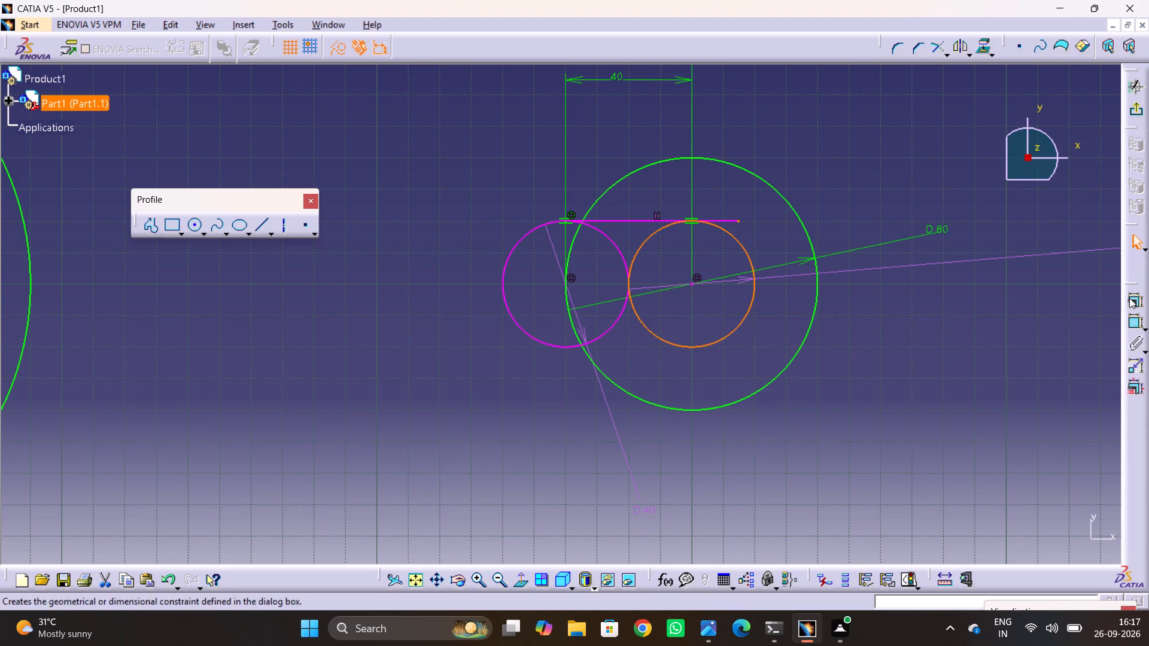
click(1129, 298)
click(332, 159)
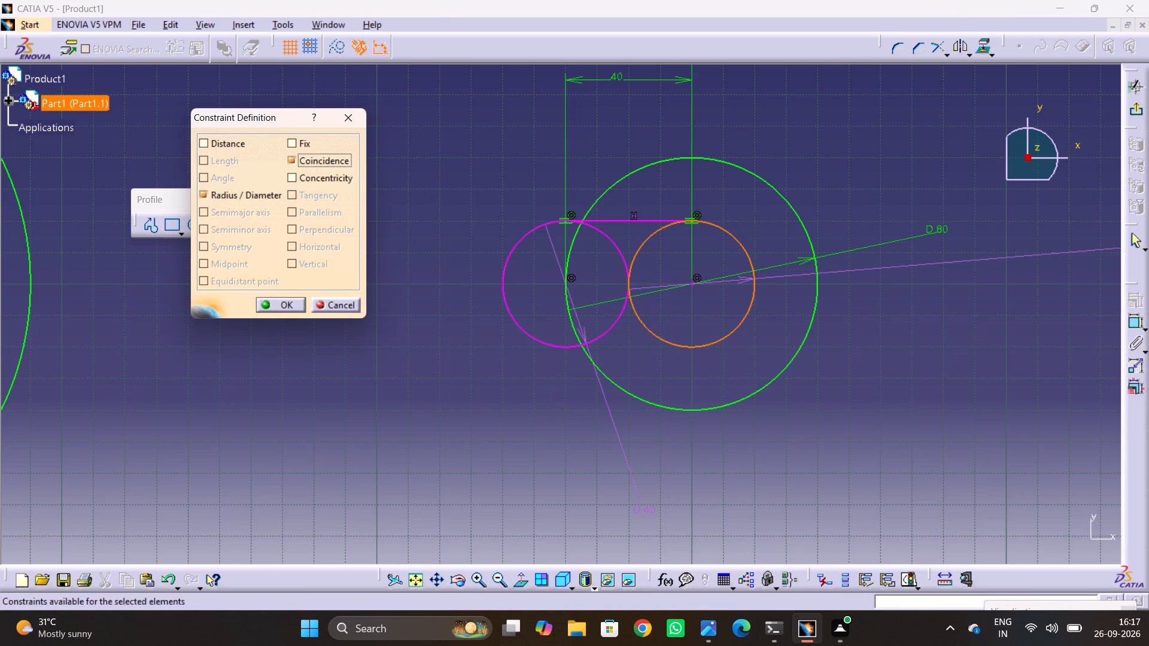
click(284, 304)
Delete the redundant 40 mm diameter dimension of the slot-end circle nearer the hub.
middle_drag(569, 404, 504, 224)
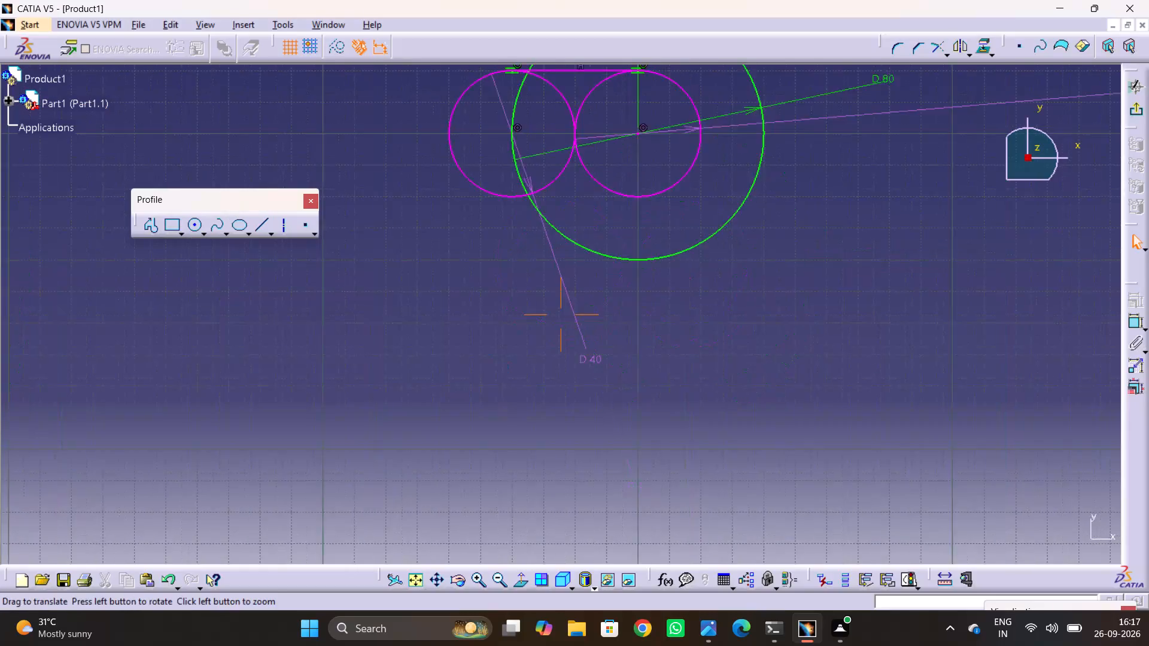
middle_drag(504, 224, 494, 195)
key(Escape)
click(566, 306)
key(Delete)
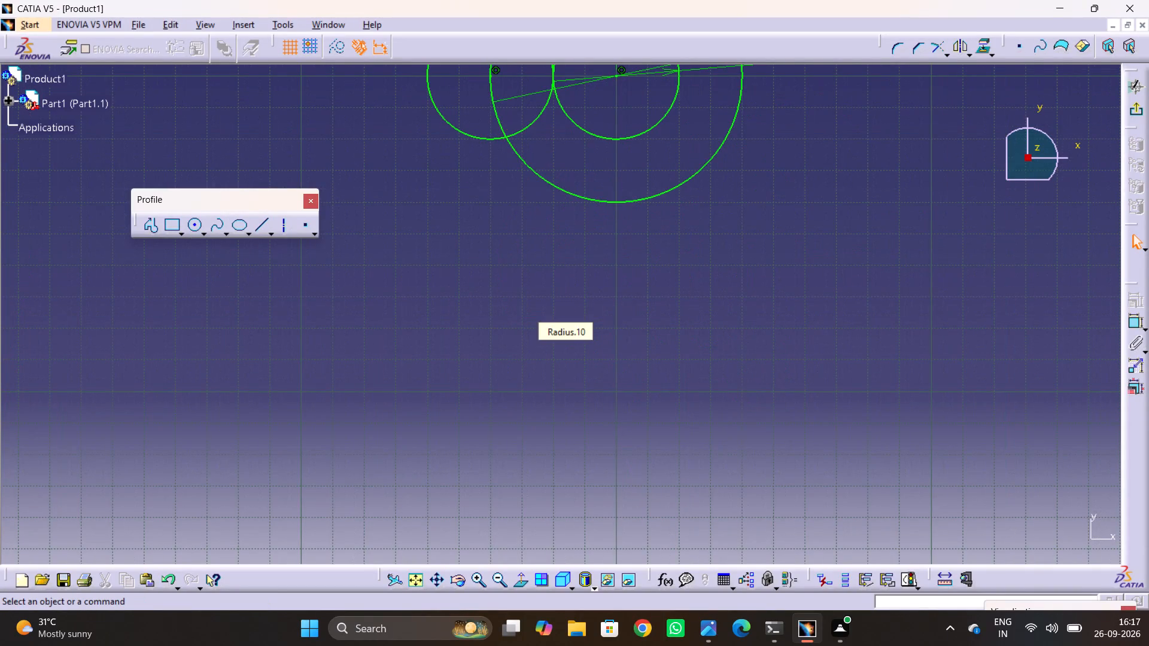
Draw a horizontal 20 mm axis line from the hub-side slot circle's centre to the point where the two slot circles touch.
middle_drag(558, 260, 642, 368)
click(630, 124)
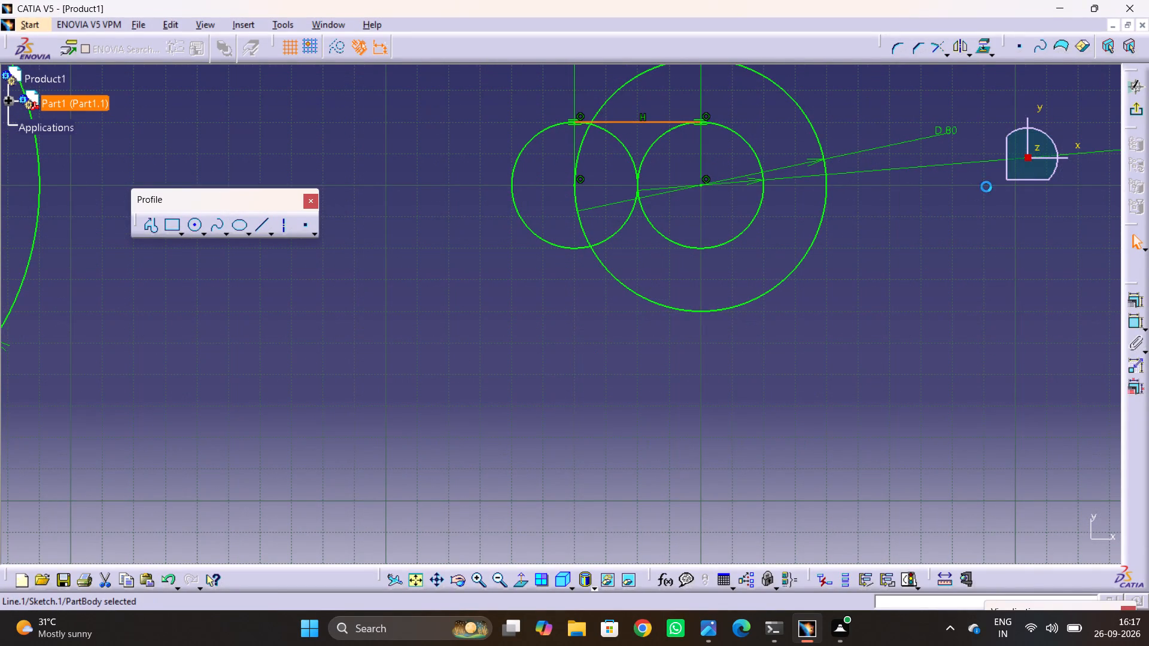
key(Escape)
key(Escape)
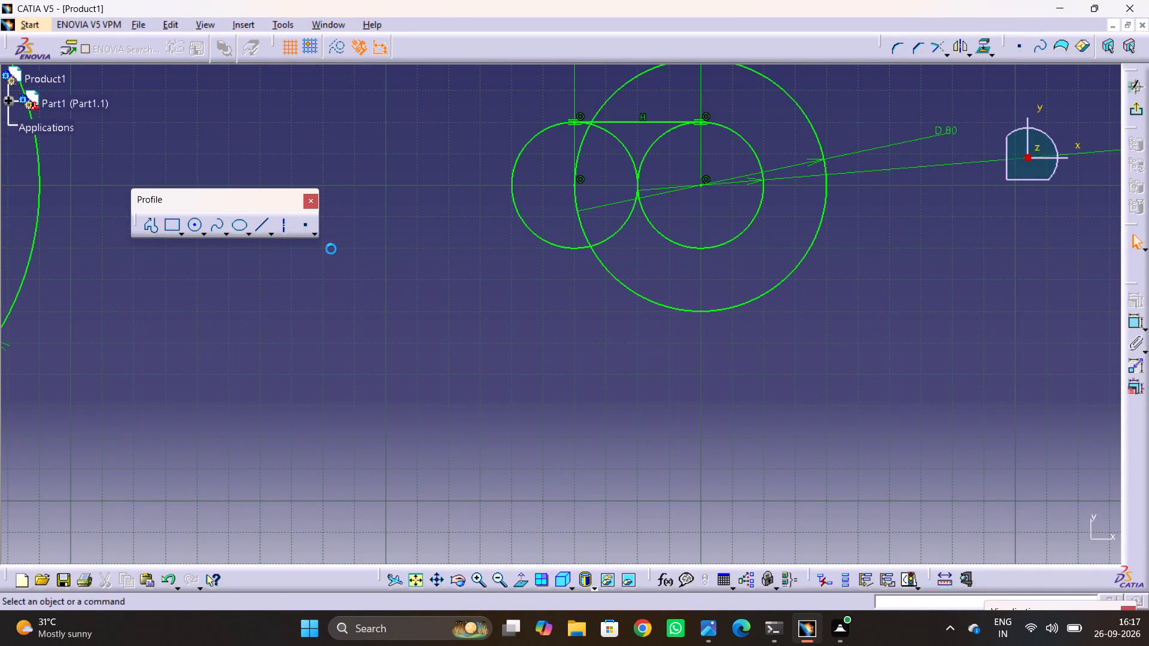
key(Escape)
click(285, 228)
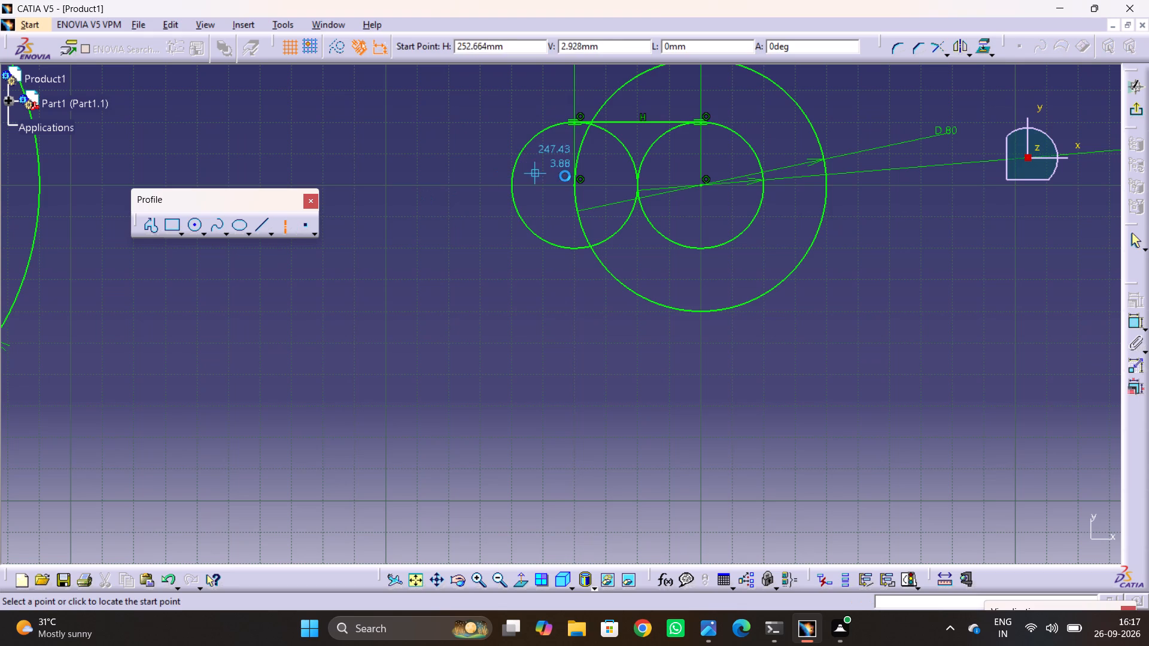
click(573, 184)
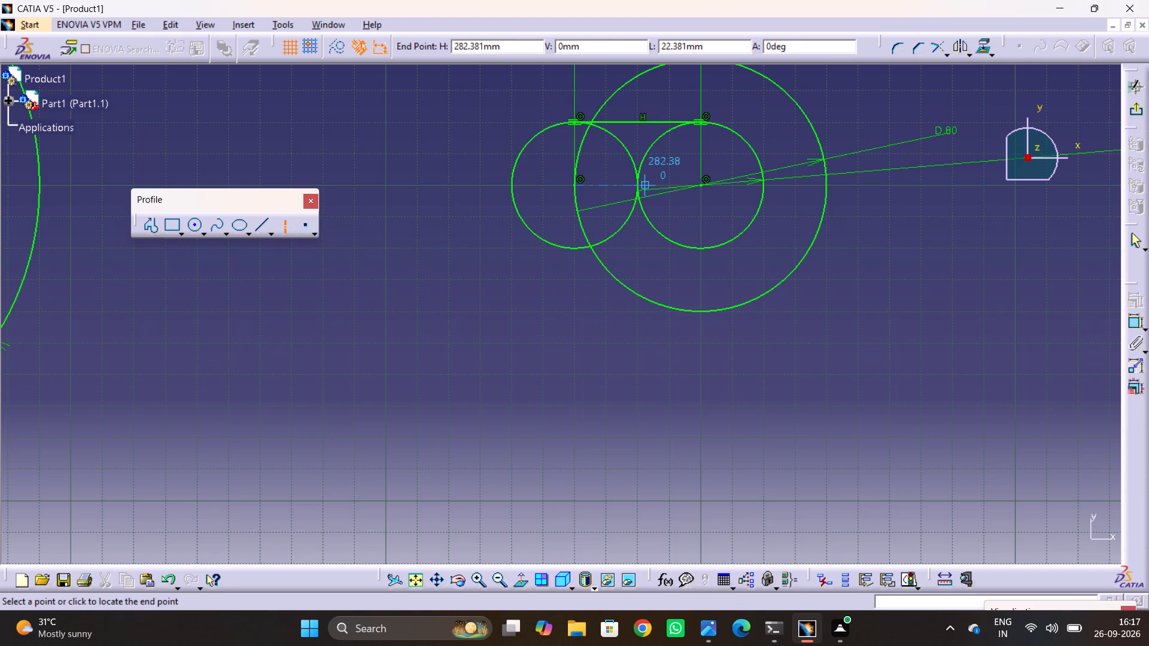
click(640, 186)
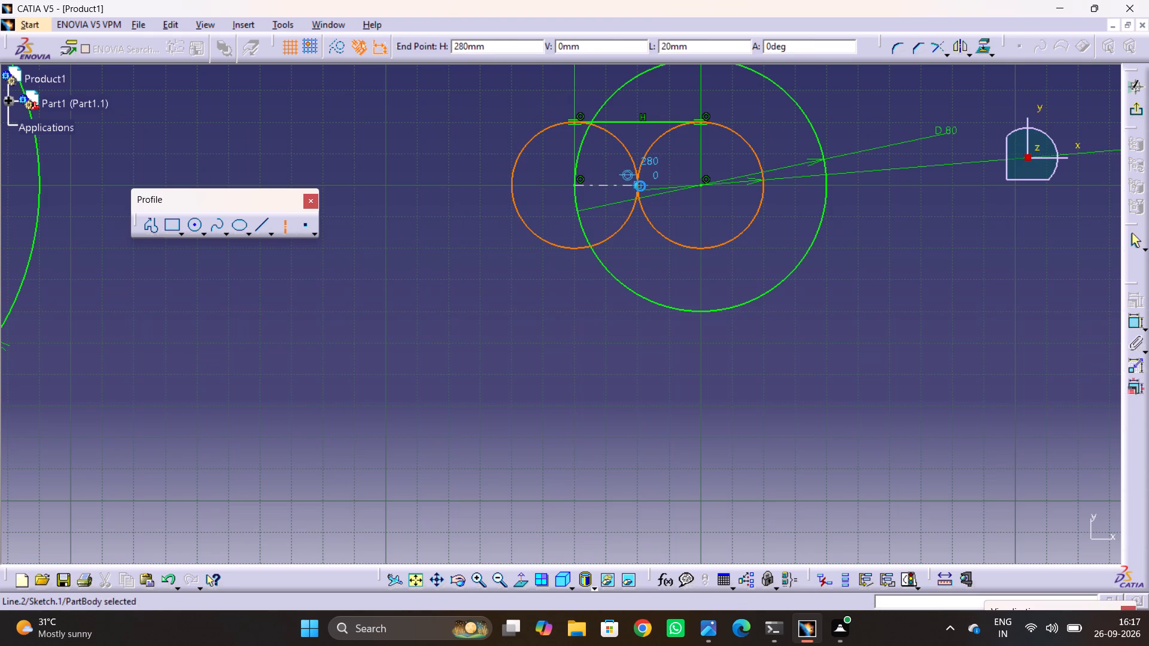
click(593, 359)
key(Escape)
key(Escape)
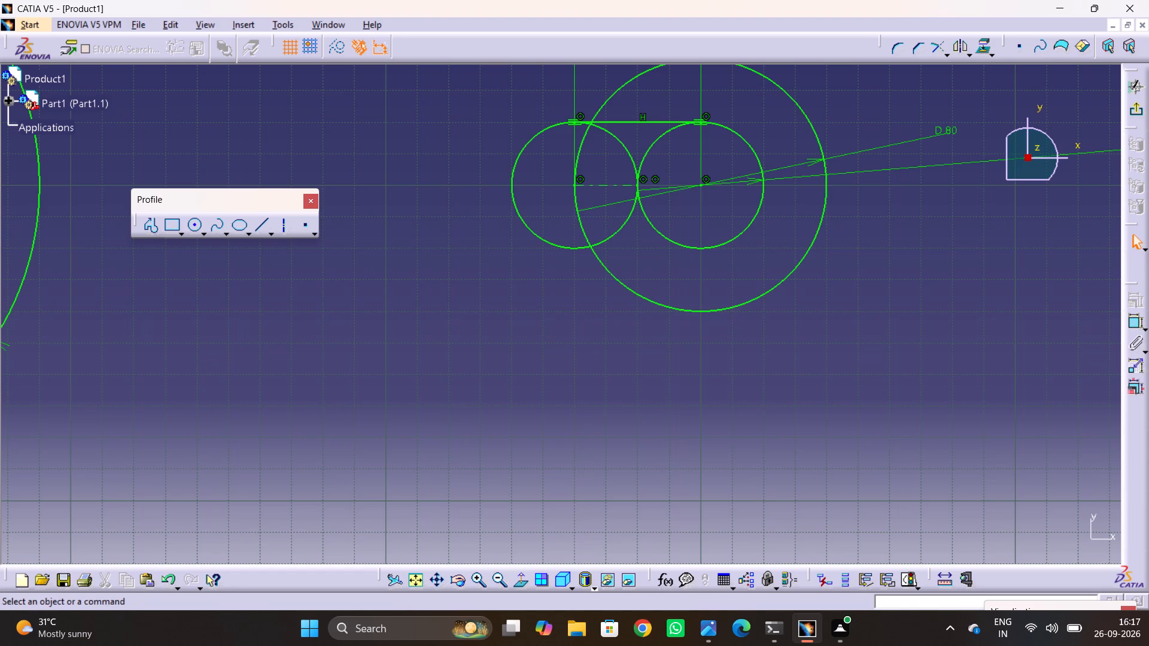
Mirror the slot's upper tangent line about the horizontal axis line.
click(658, 122)
click(965, 44)
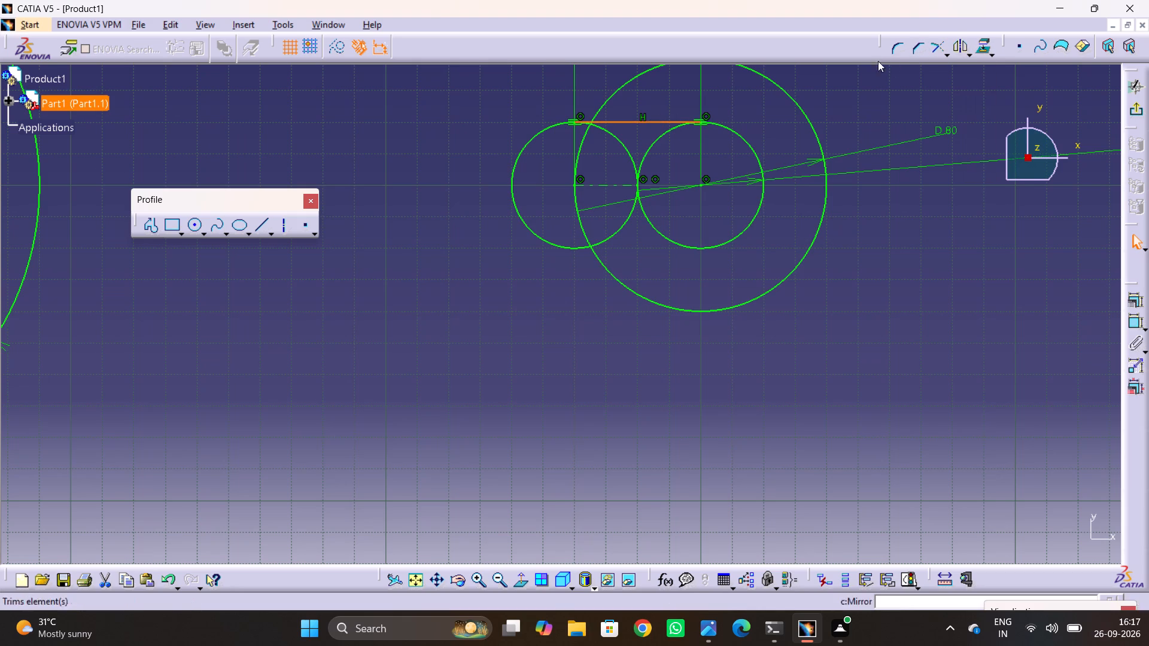
click(961, 50)
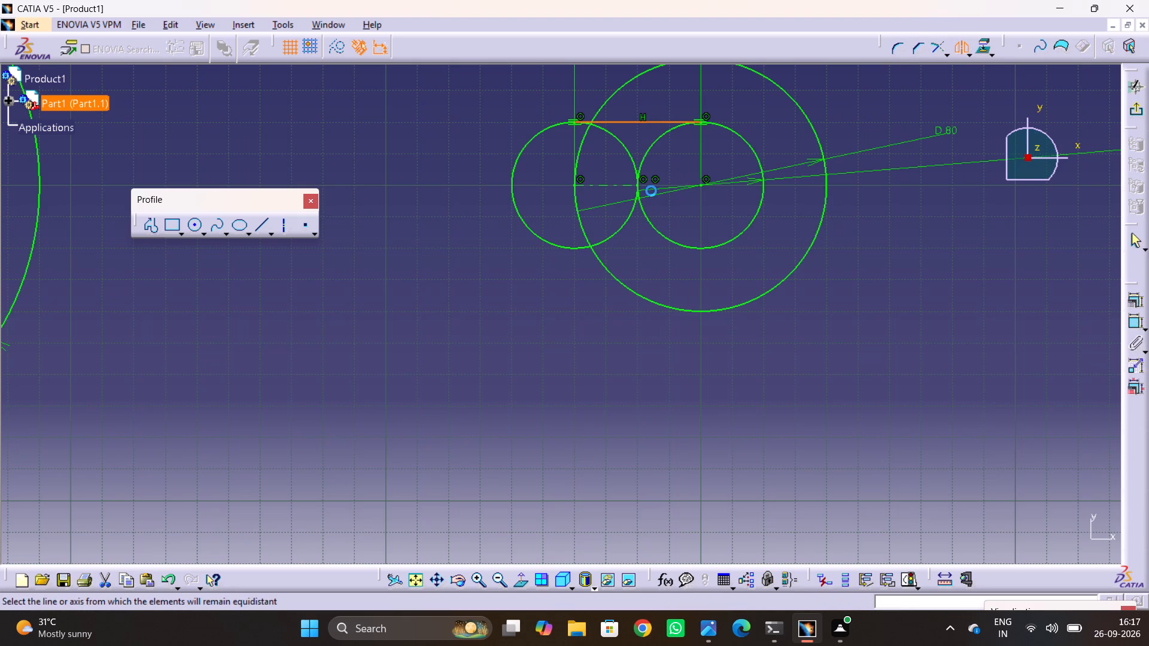
click(603, 184)
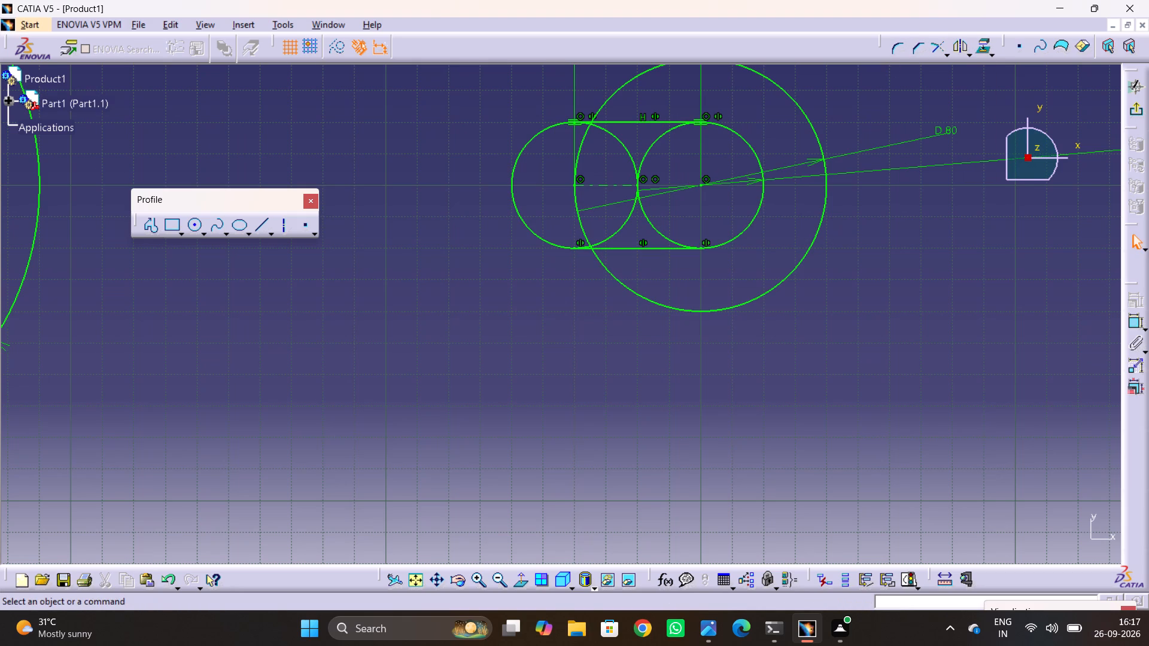
click(715, 328)
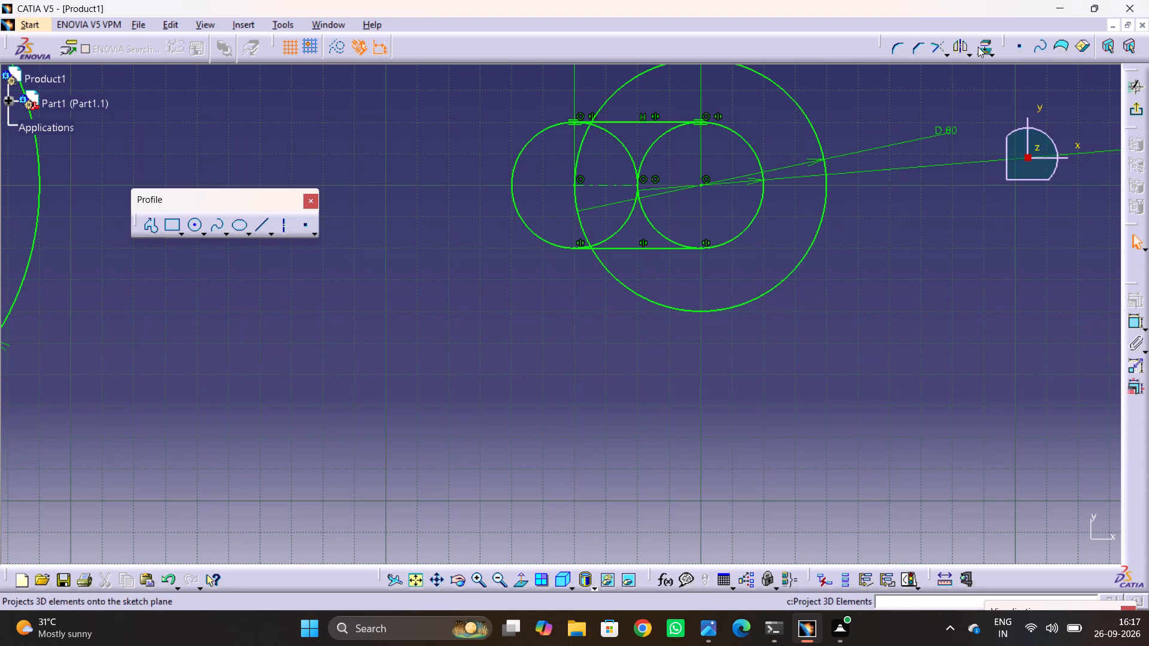
Start Quick Trim in repeat mode for trimming the slot outline.
click(946, 58)
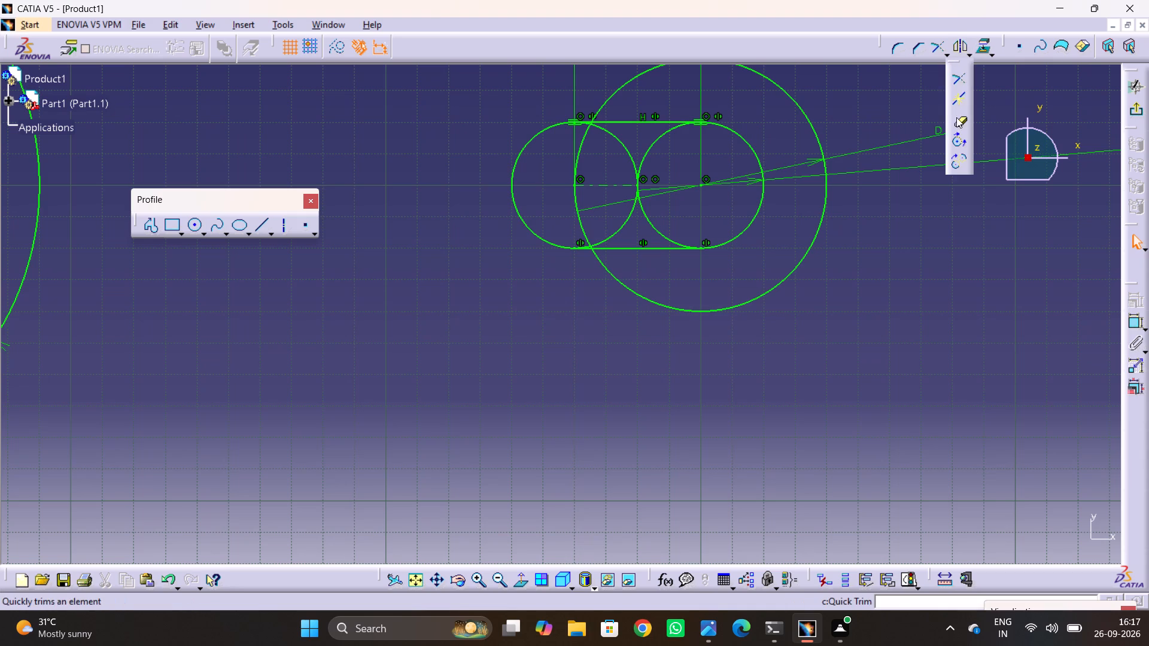
double_click(956, 117)
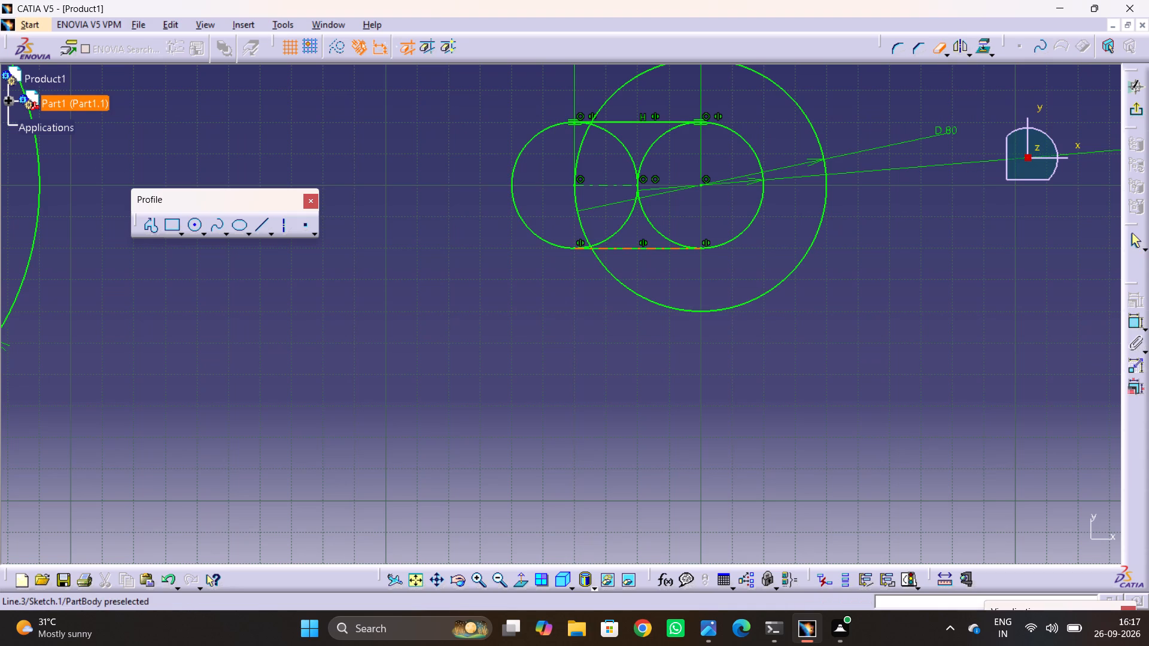
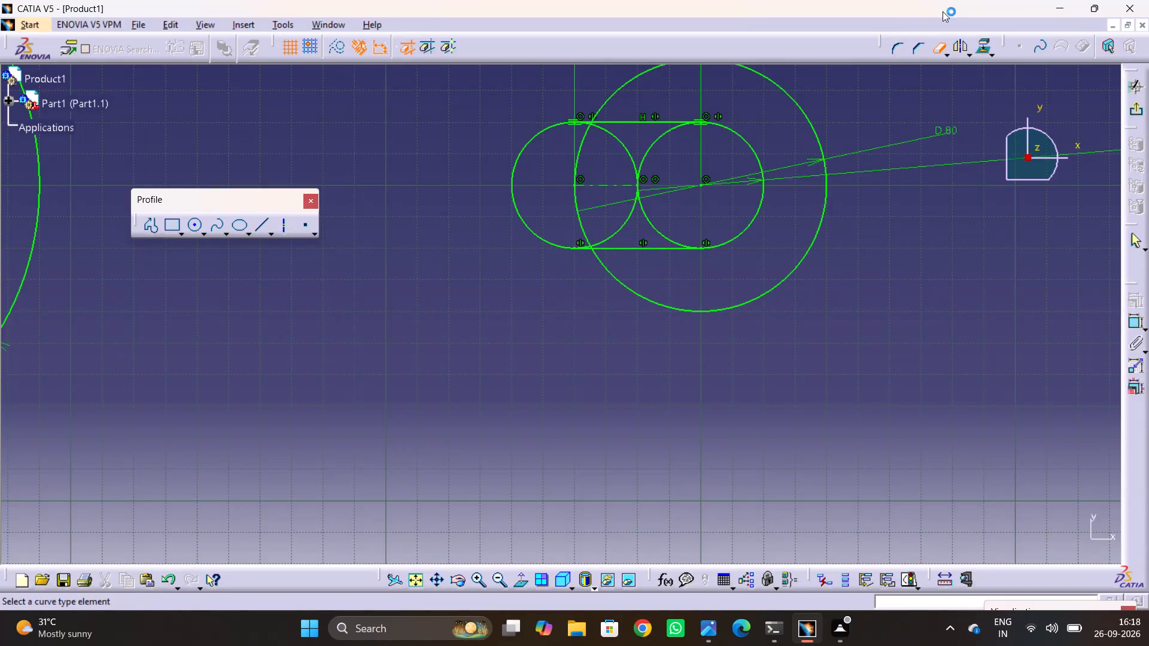
Trim away the inner arcs of both slot circles and the part of the 80 mm circle crossing the slot.
click(624, 226)
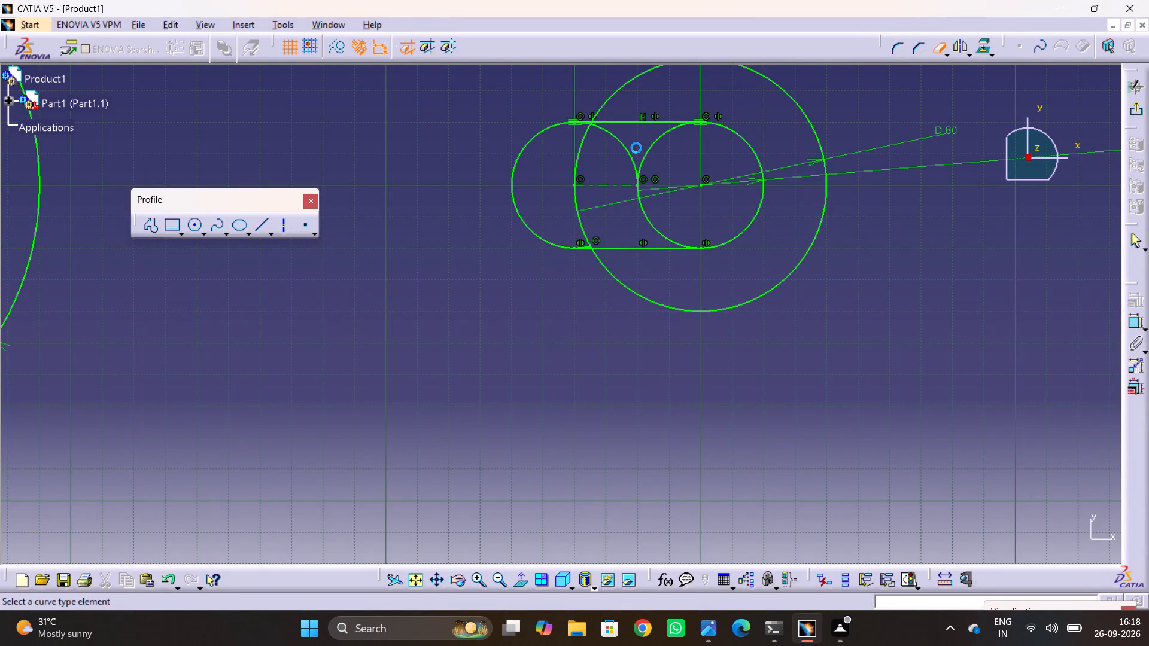
click(631, 149)
click(629, 154)
click(658, 136)
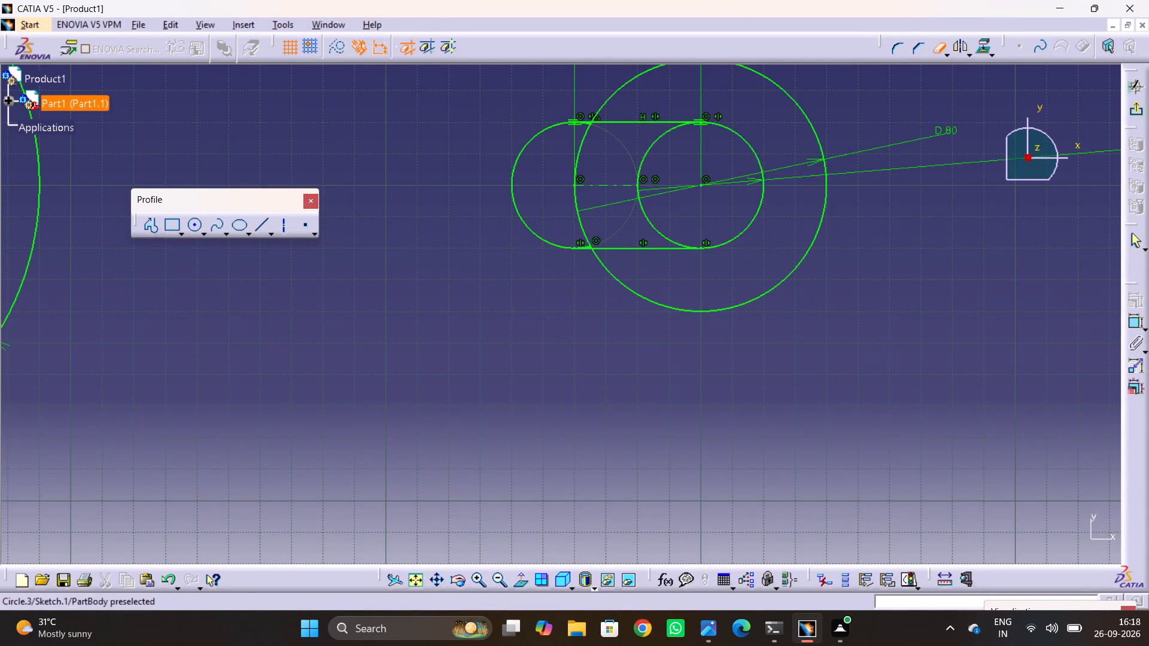
click(649, 214)
click(645, 220)
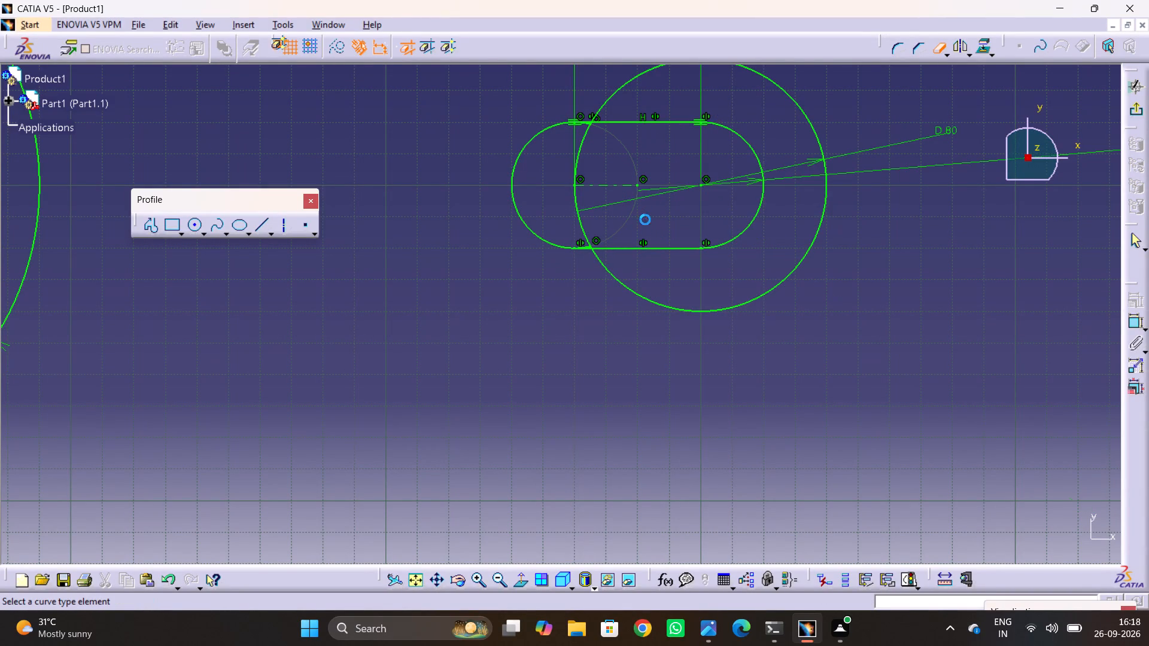
click(576, 211)
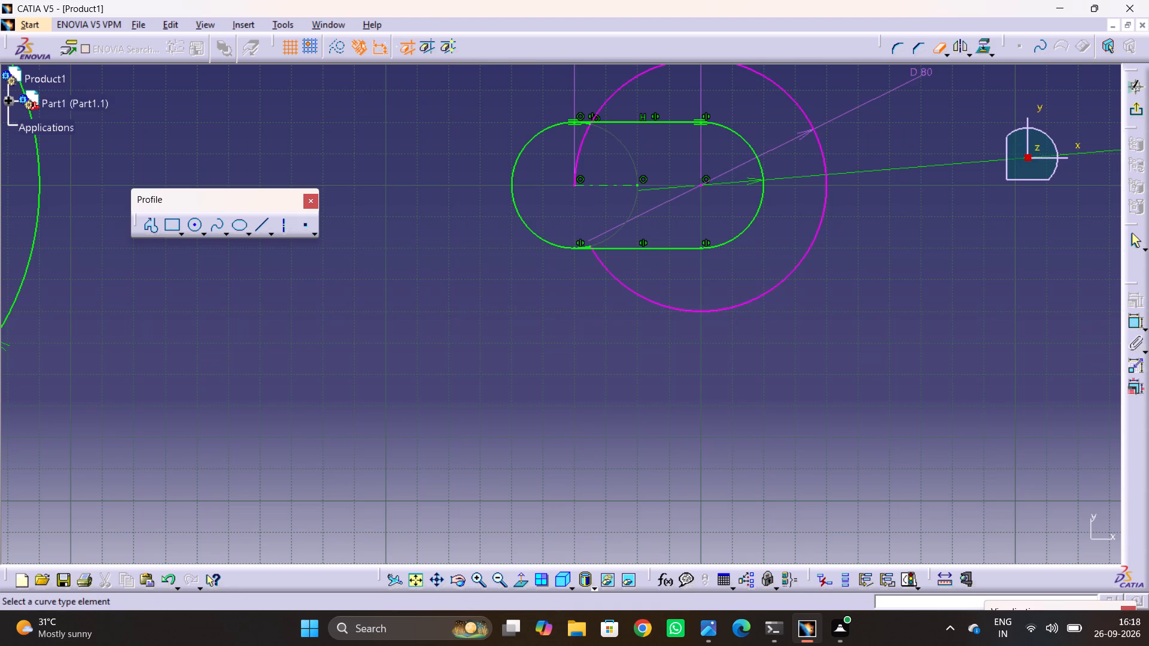
click(583, 145)
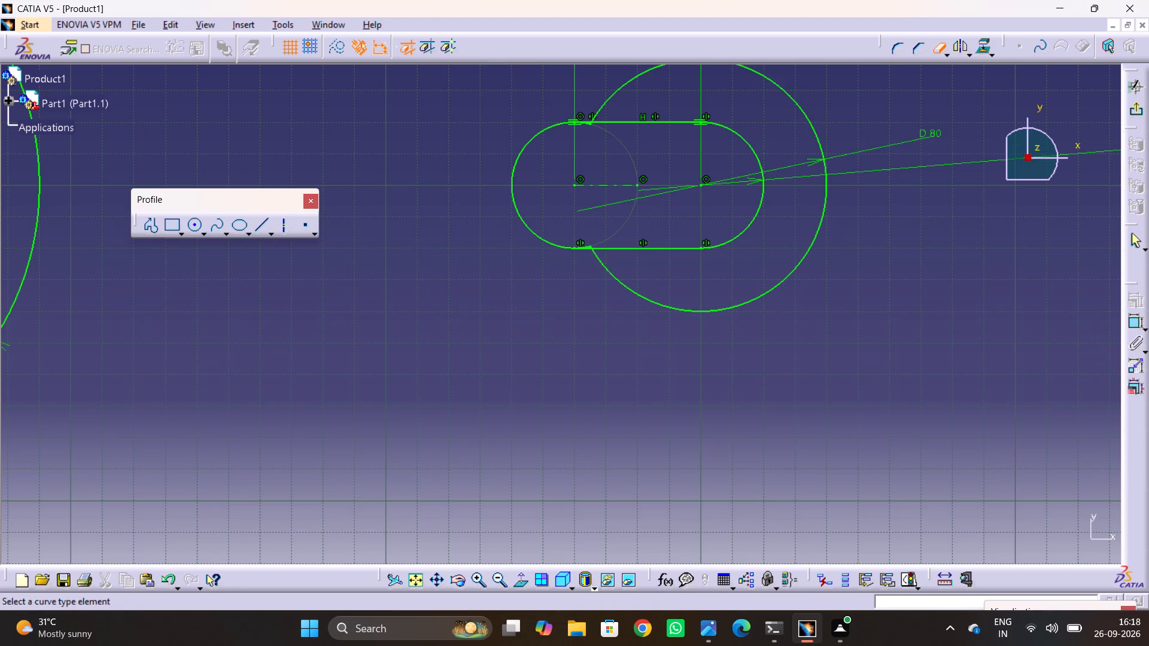
key(Escape)
key(Escape)
Check the reference drawing and sketch a horizontal line about 185 mm long above the slot and its surrounding 80 mm circle.
ctrl+middle_drag(867, 259, 878, 317)
middle_drag(725, 287, 737, 287)
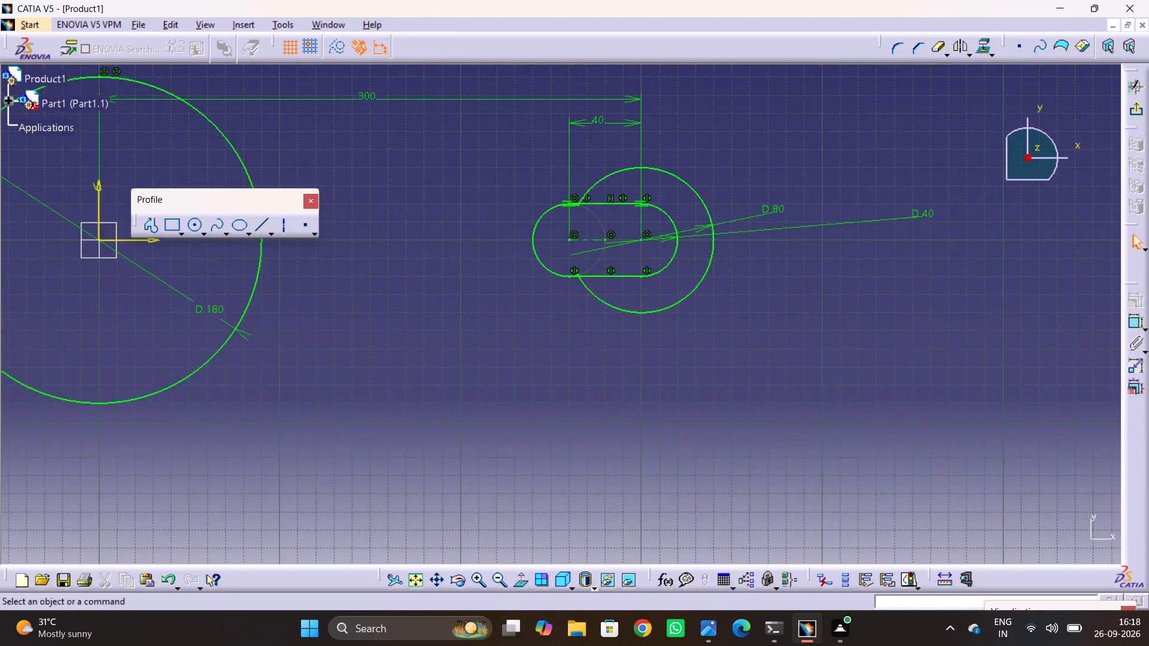
middle_drag(737, 287, 877, 331)
middle_drag(879, 322, 871, 275)
key(alt+Tab)
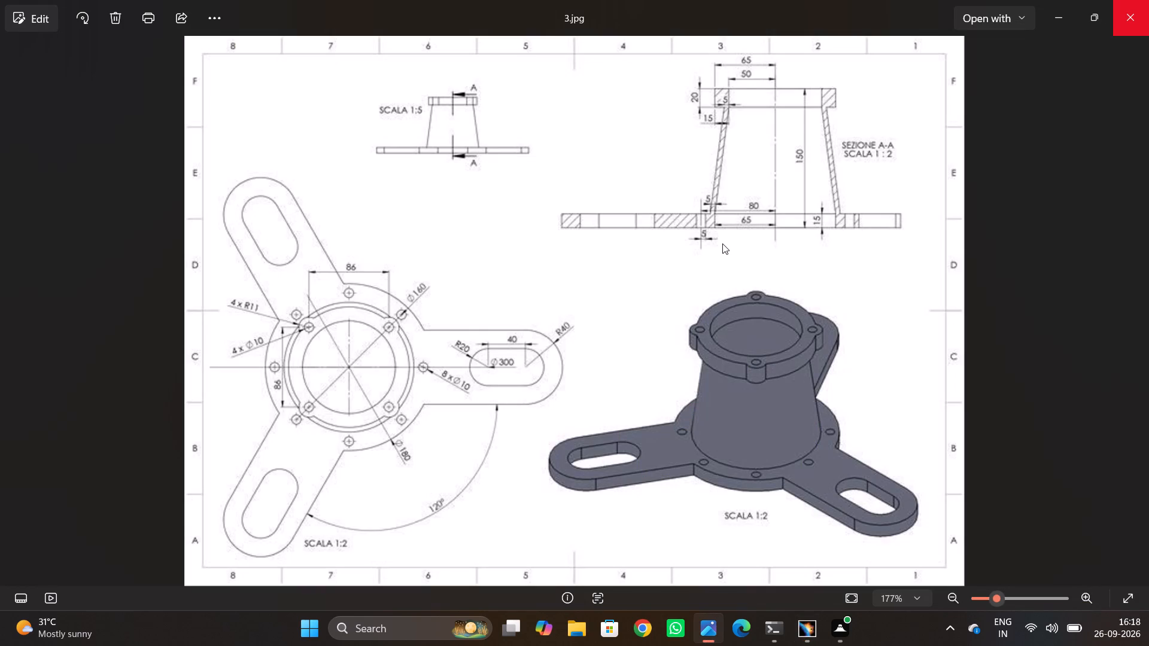
key(alt+Tab)
key(alt+Tab)
key(alt+Tab)
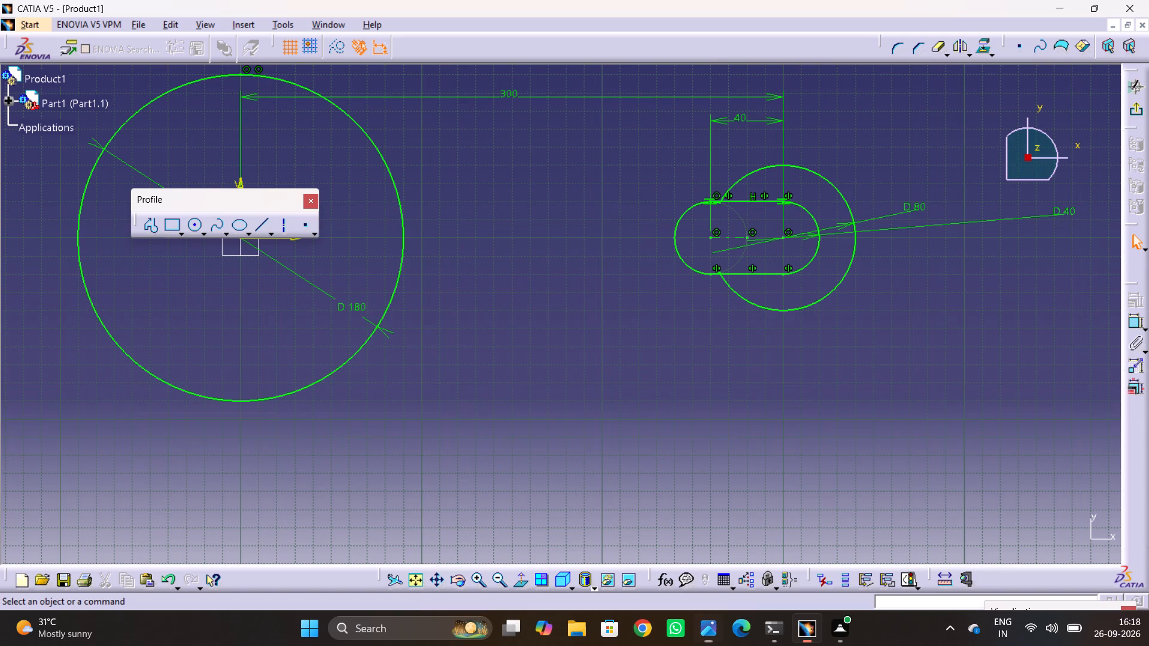
click(152, 223)
click(530, 153)
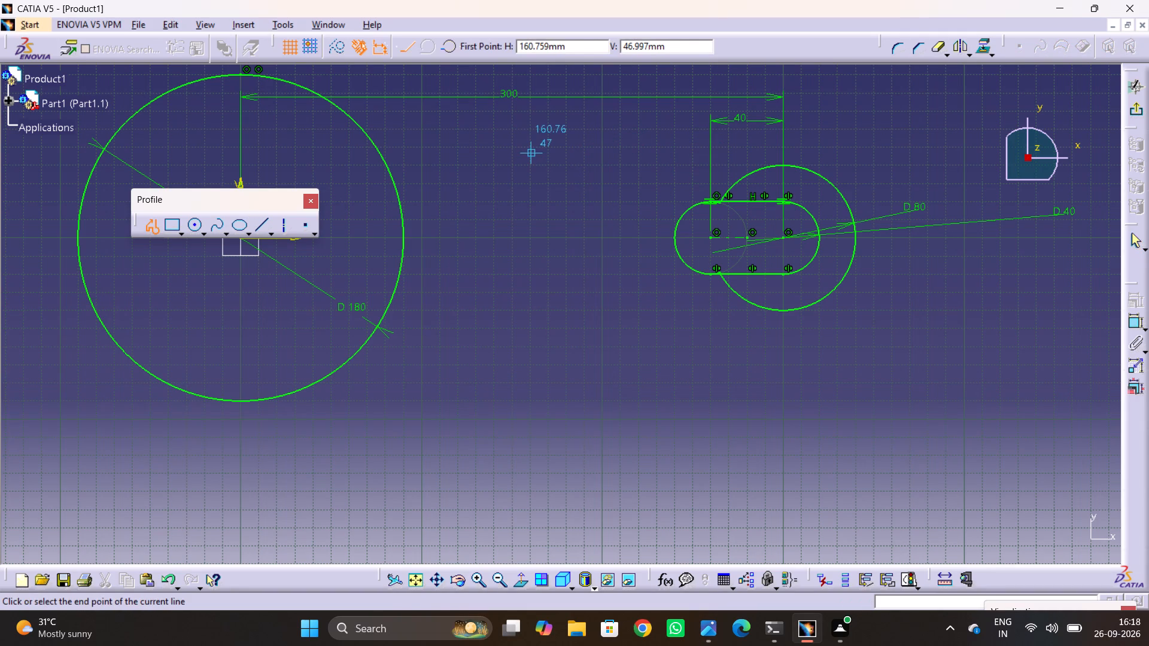
click(864, 154)
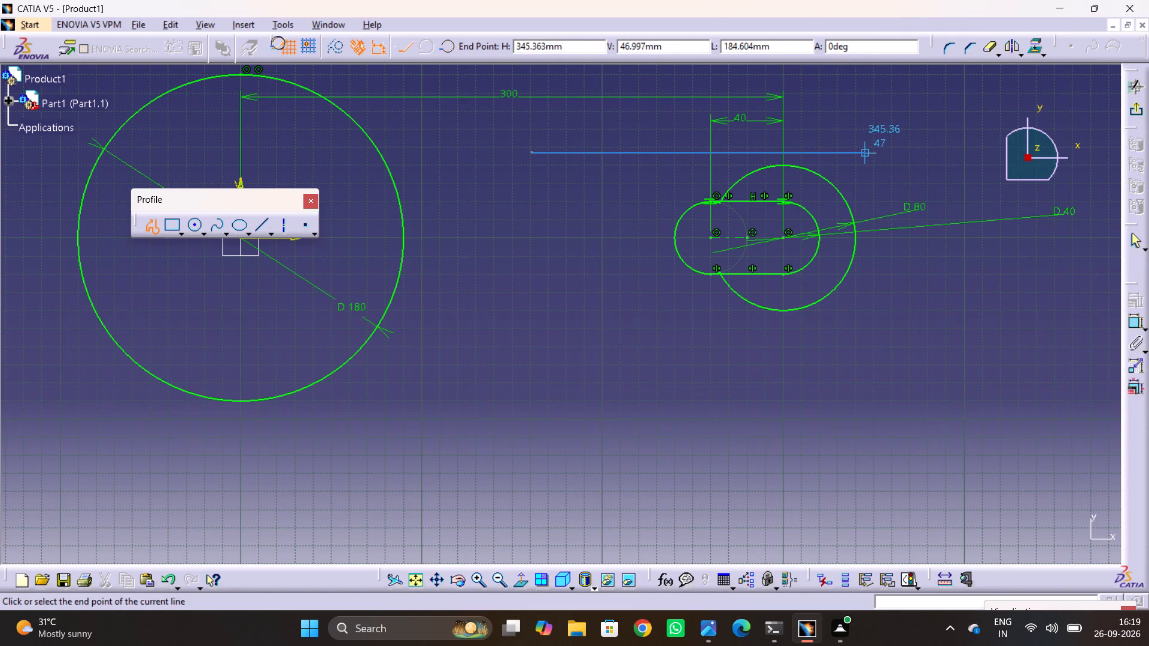
key(Escape)
key(Escape)
key(Escape)
key(Escape)
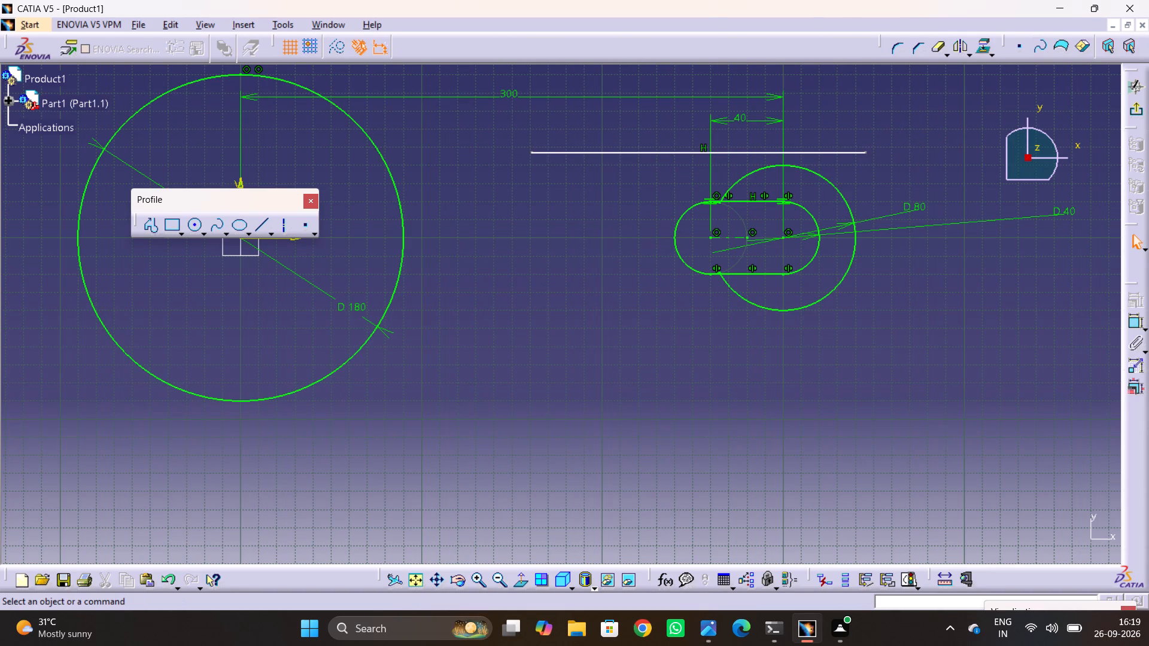
Constrain the new horizontal line tangent to the 80 mm circle.
ctrl+click(805, 171)
ctrl+click(820, 153)
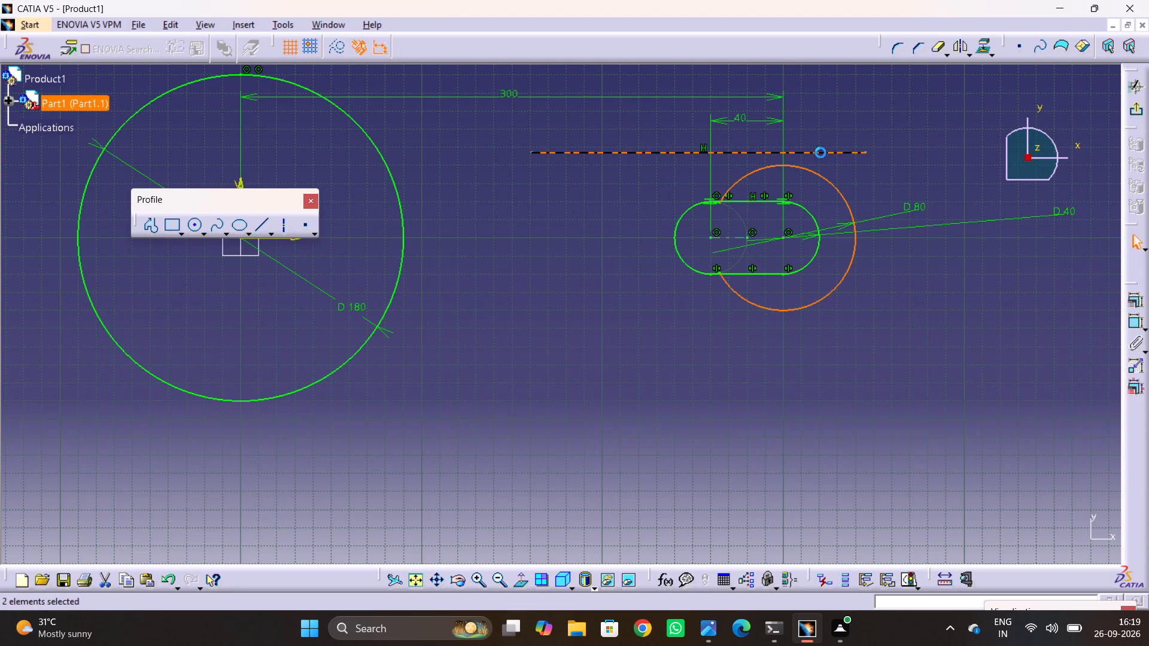
click(1130, 301)
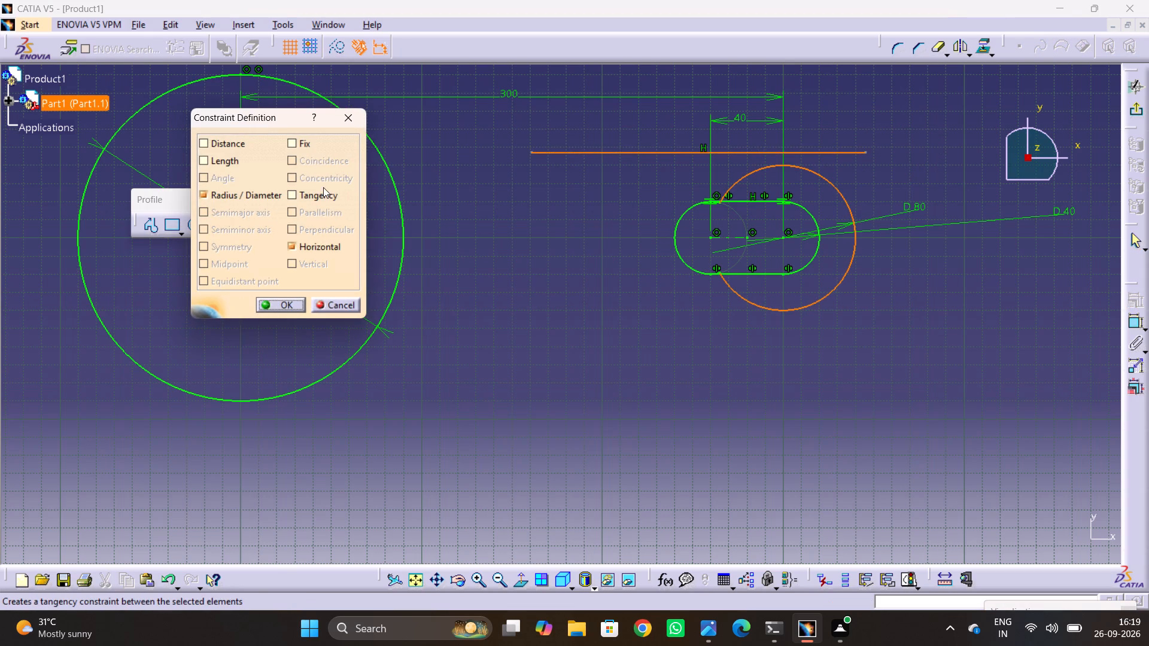
click(318, 197)
click(285, 296)
click(285, 303)
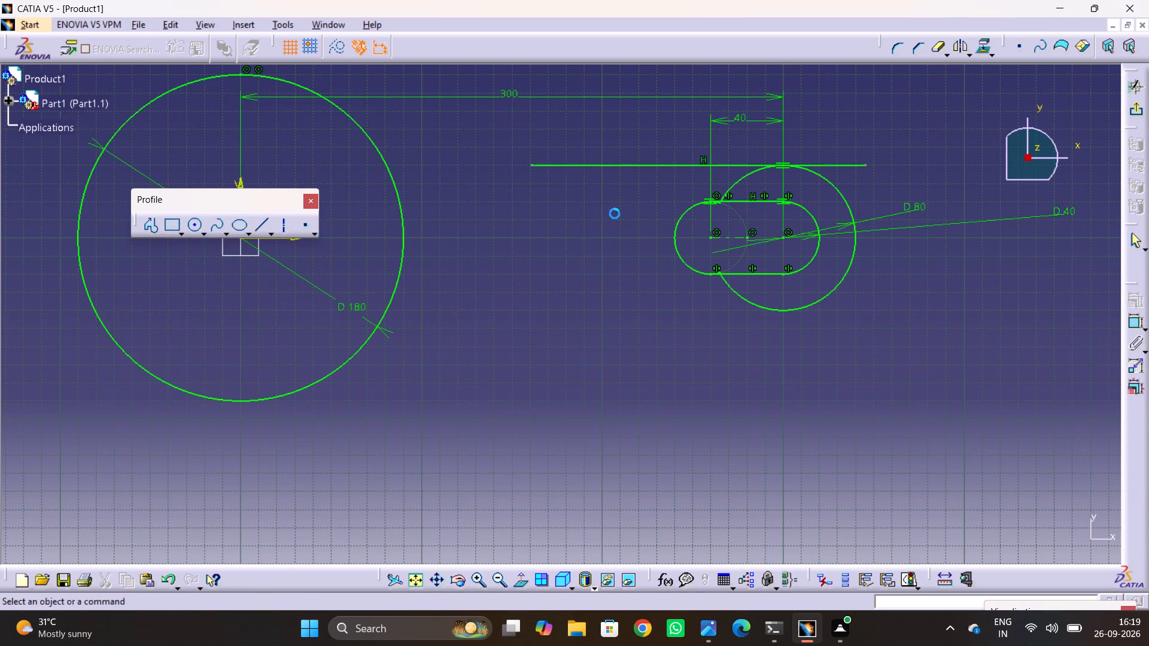
Constrain the tangent line's outer endpoint coincident with the 80 mm circle.
click(865, 165)
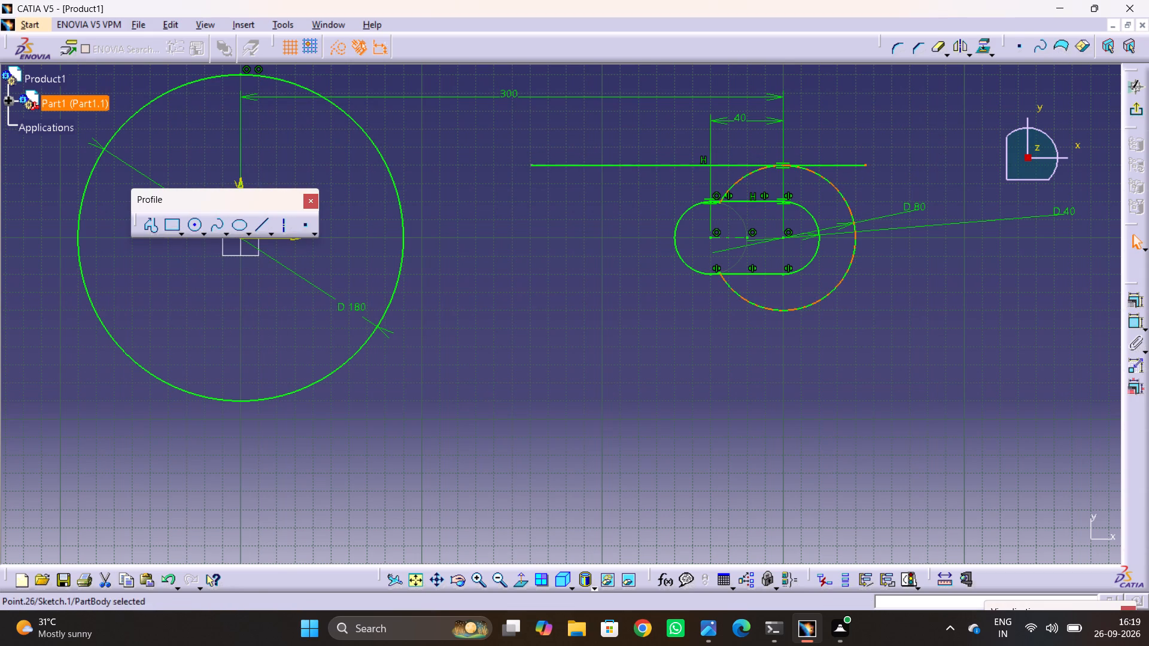
ctrl+click(842, 191)
click(1133, 302)
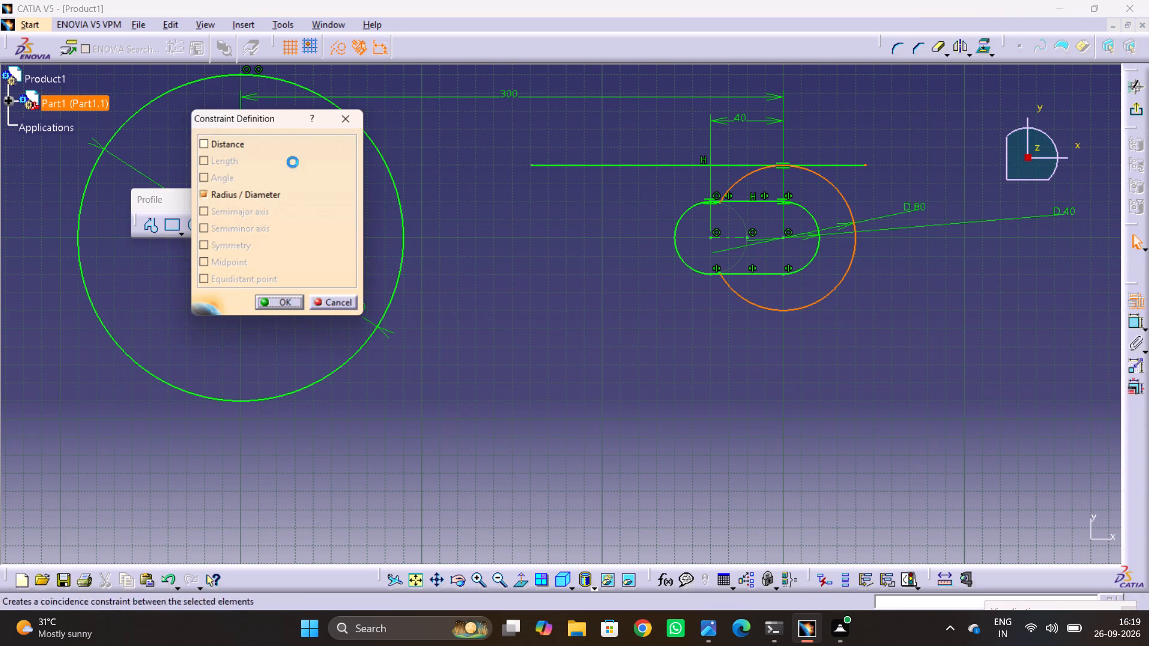
click(327, 159)
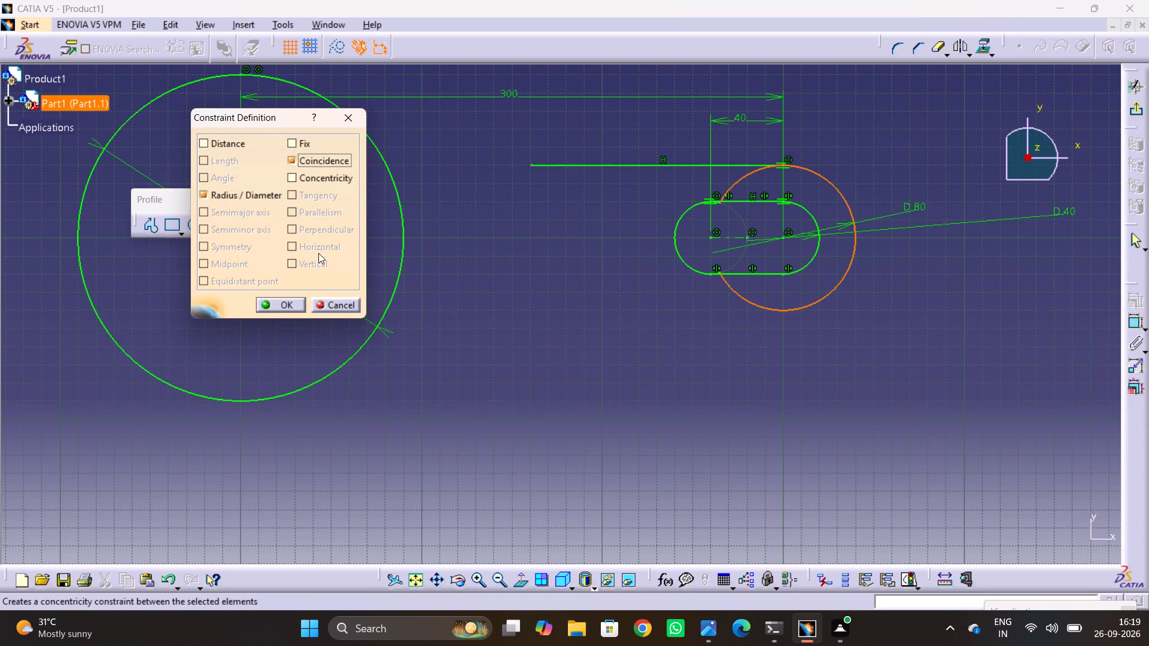
click(276, 301)
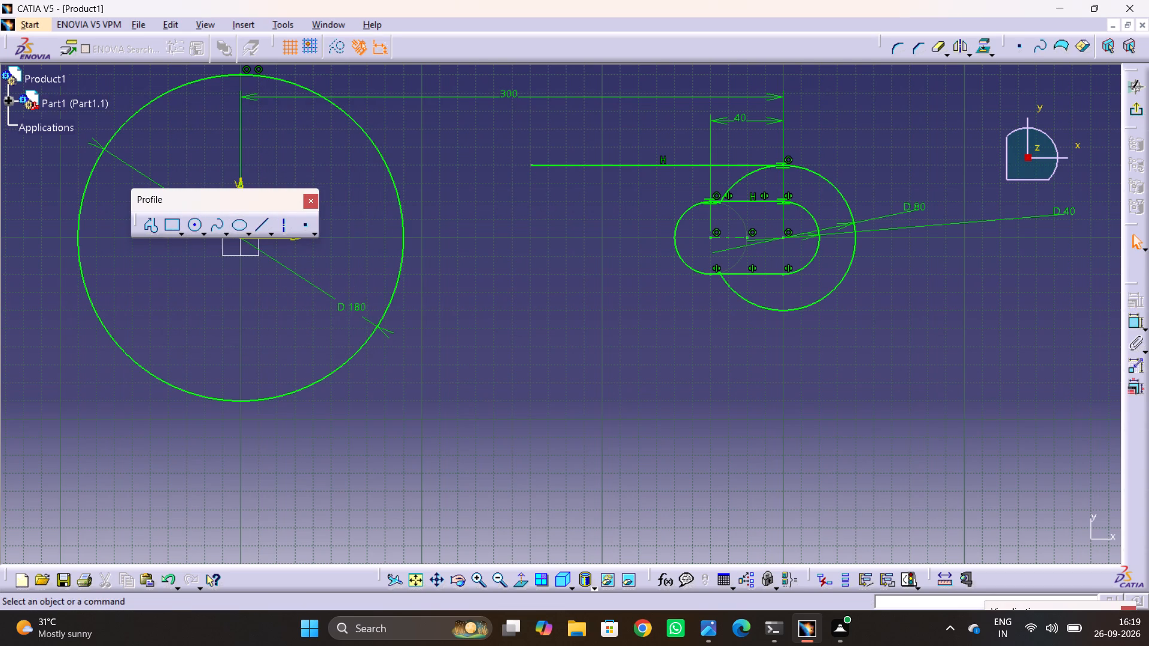
Constrain the tangent line's hub-side endpoint coincident with the 180 mm hub circle.
click(533, 163)
ctrl+click(391, 180)
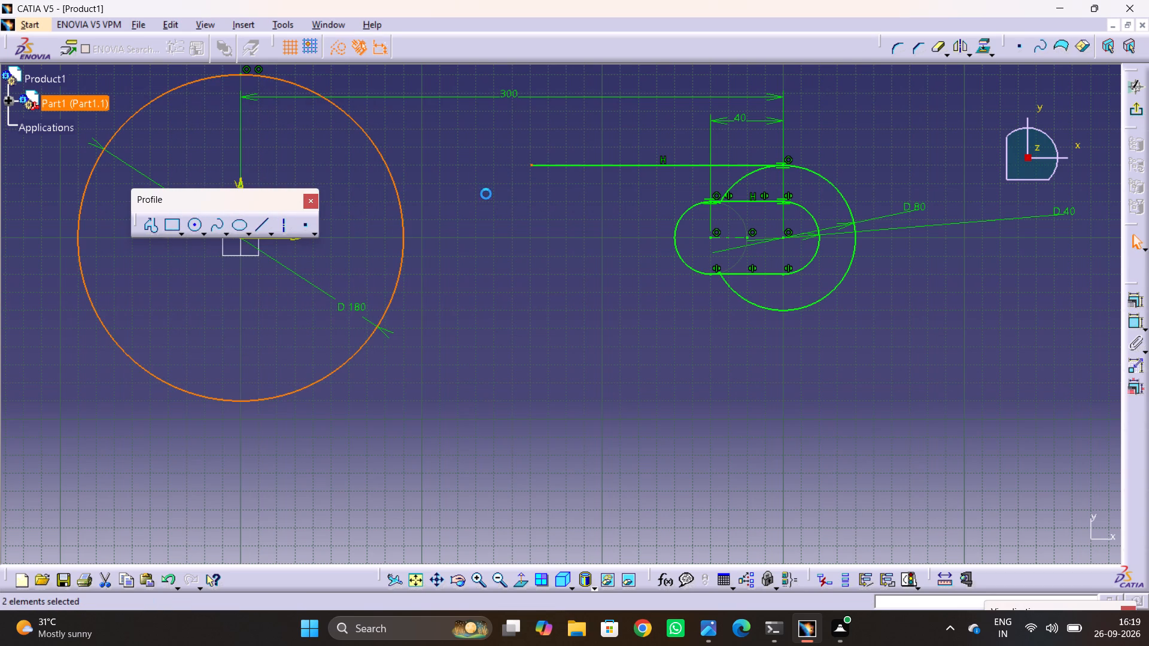
click(1136, 297)
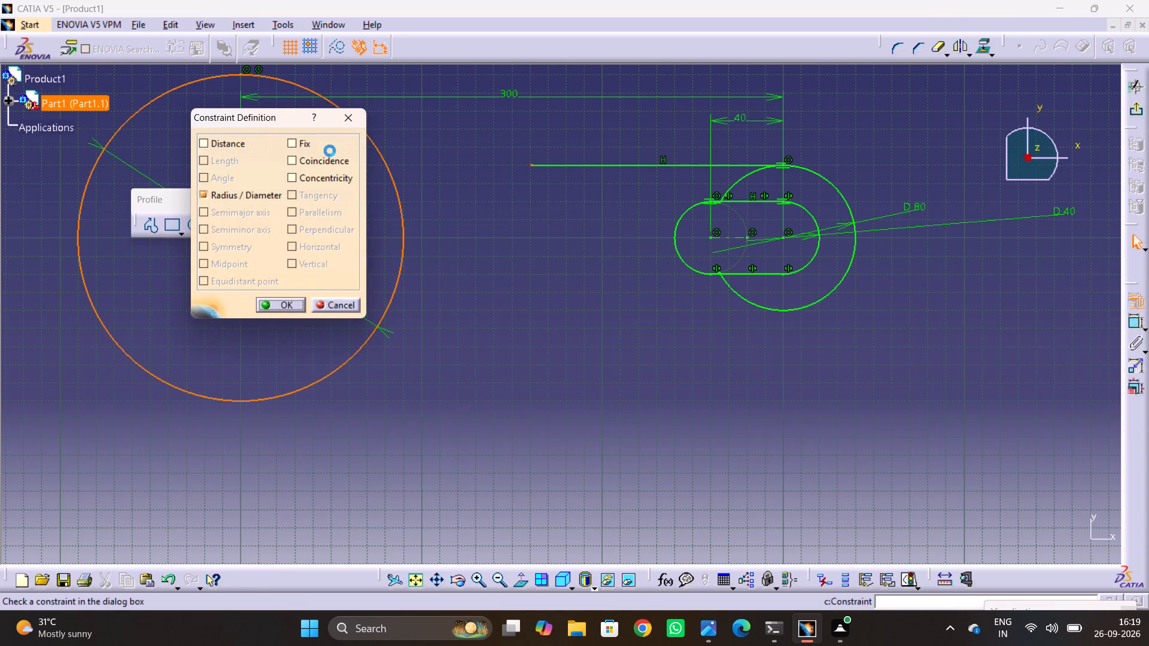
click(317, 164)
click(287, 299)
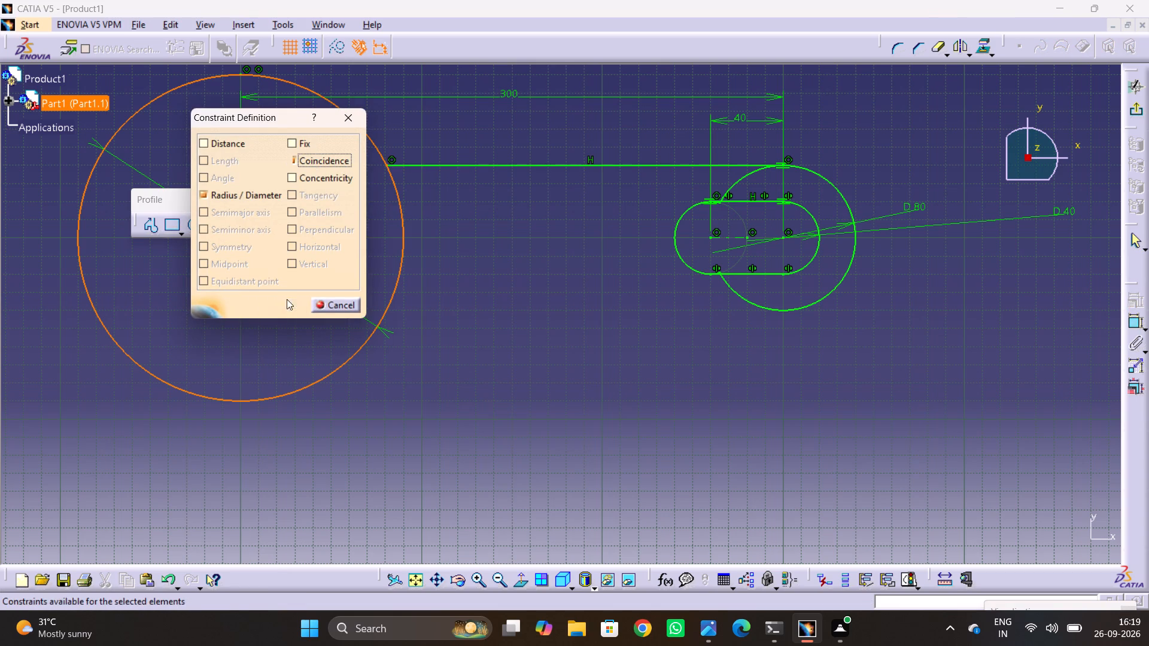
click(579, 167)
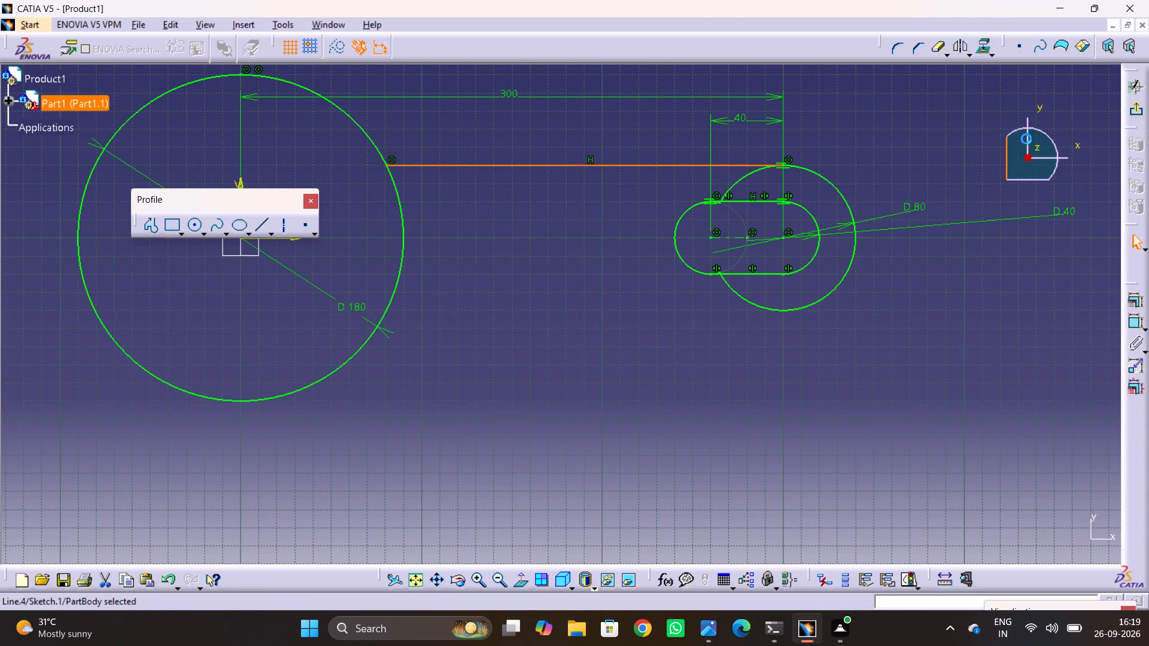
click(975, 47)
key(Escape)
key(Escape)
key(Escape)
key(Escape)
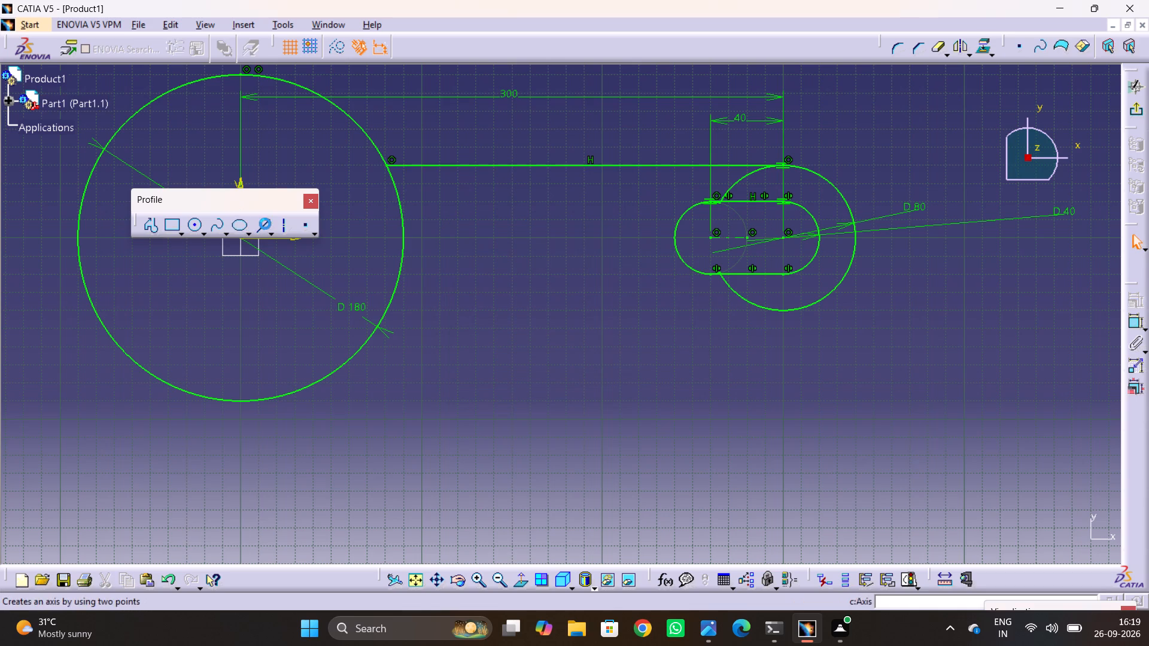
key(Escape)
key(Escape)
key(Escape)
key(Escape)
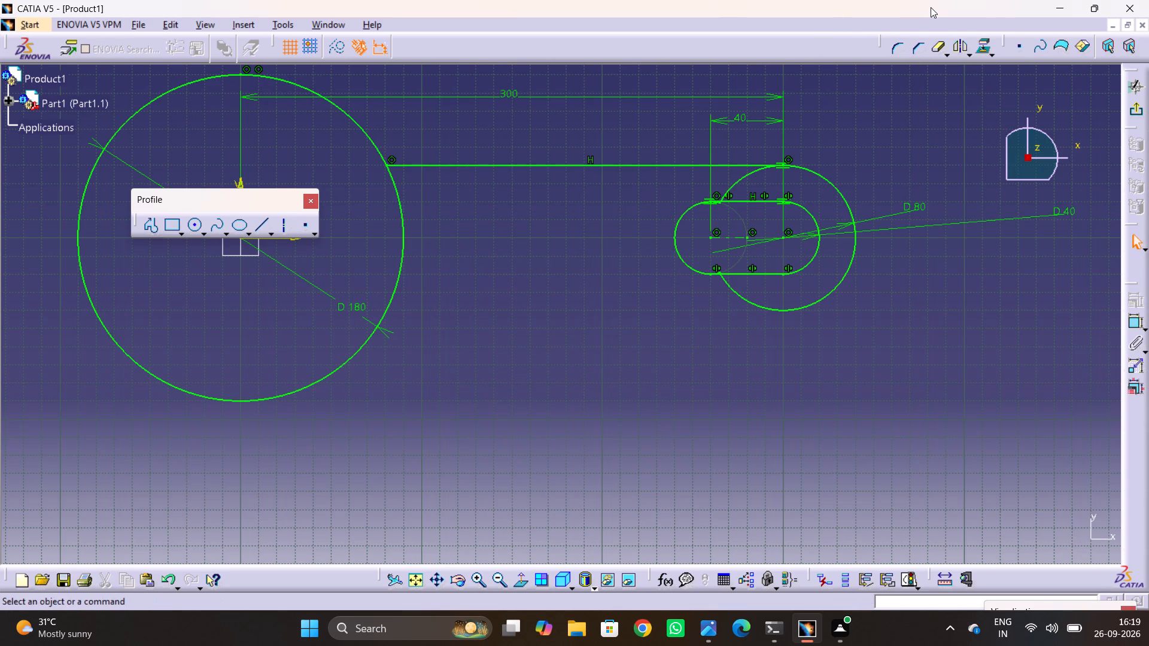
Mirror the arm's upper edge line about the slot's horizontal axis line.
click(666, 166)
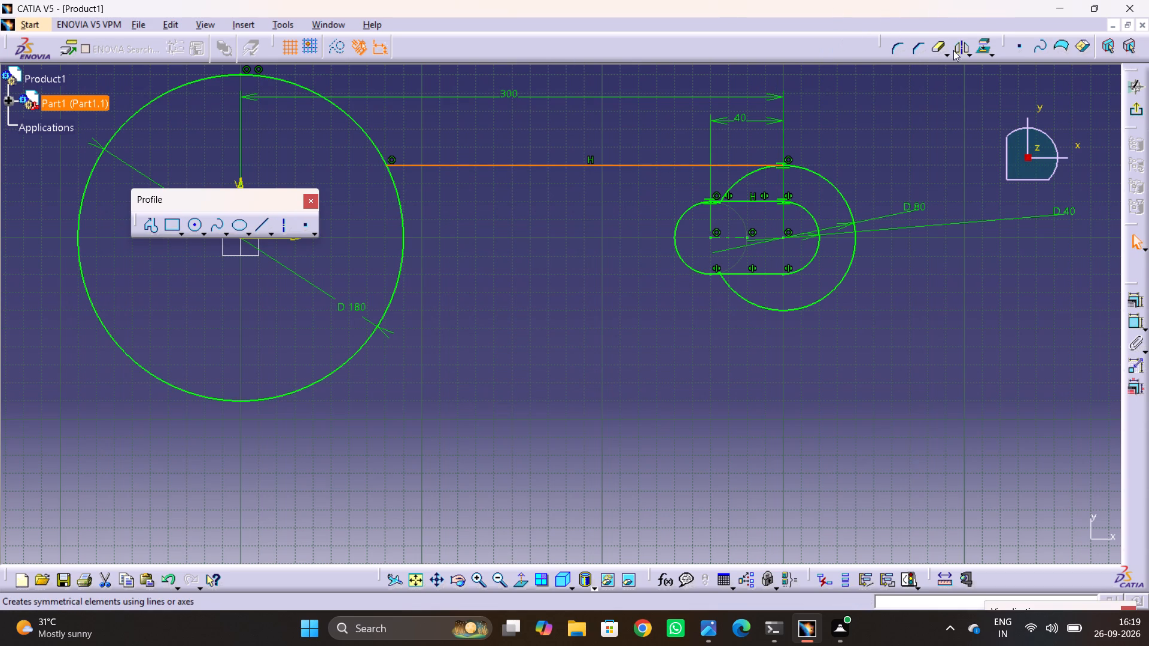
click(959, 48)
click(726, 235)
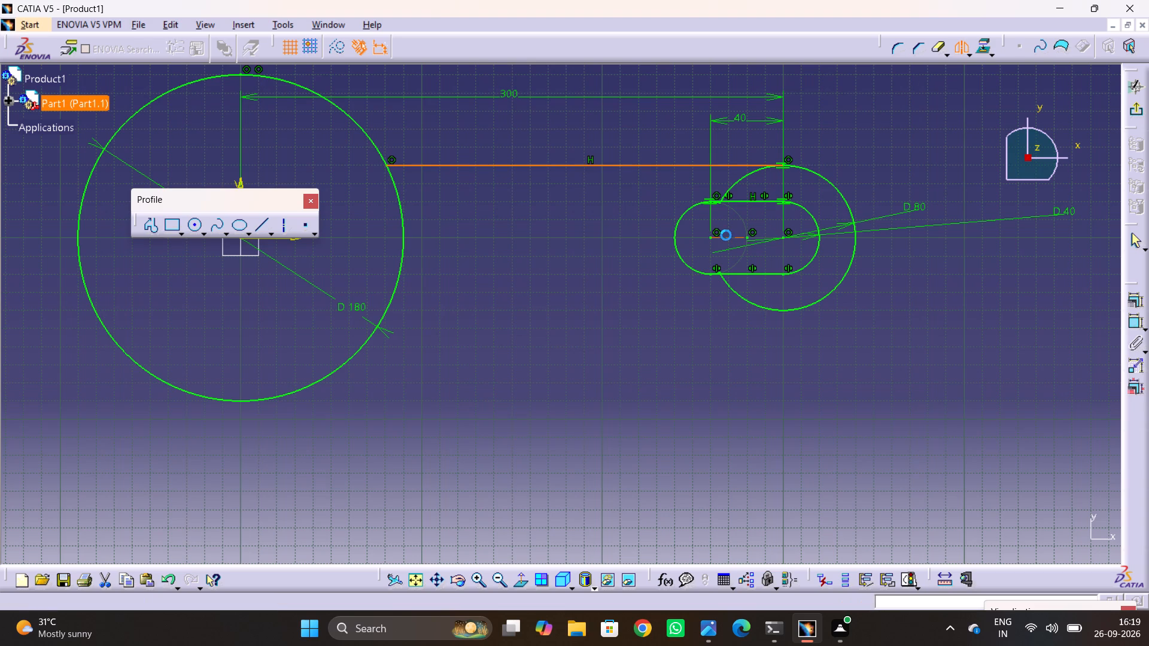
click(897, 363)
key(Escape)
key(Escape)
key(Escape)
Trim the hub-side portions of the 80 mm circle above and below the slot, leaving the arm's rounded outer end.
key(alt+Tab)
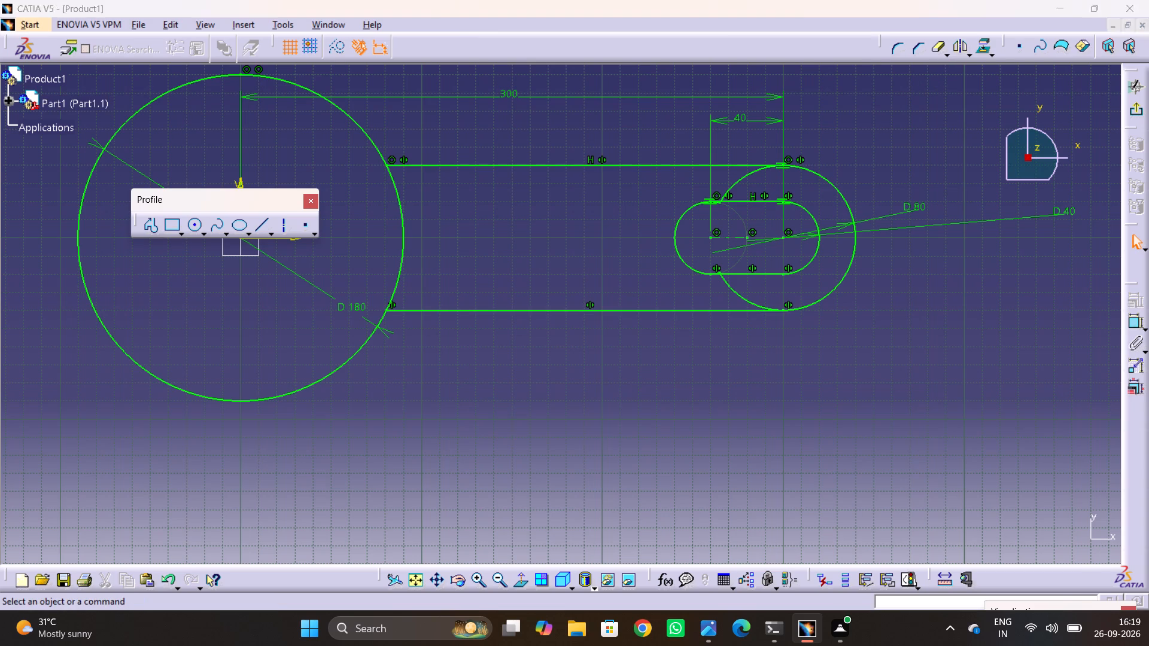
key(alt+Tab)
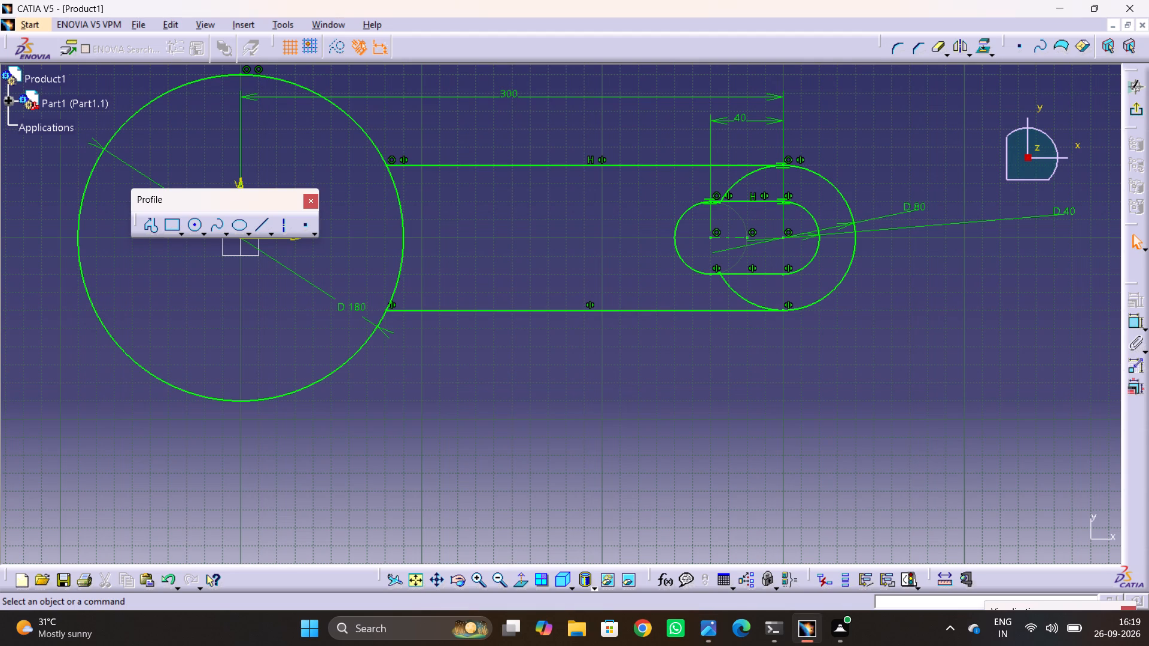
click(937, 53)
click(738, 181)
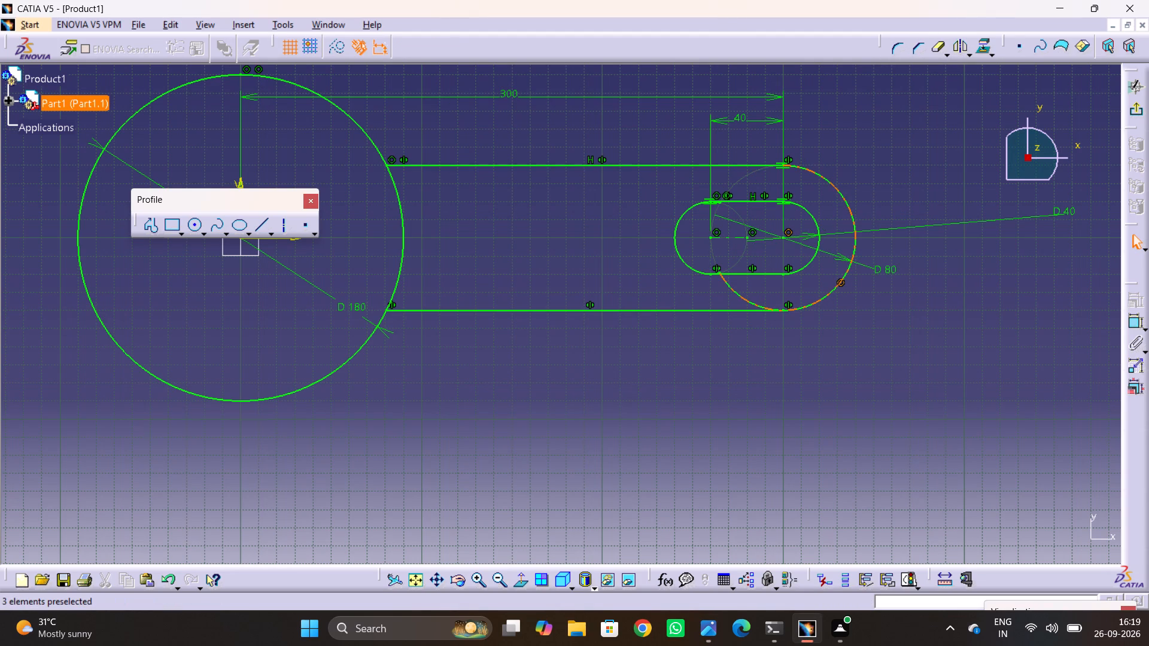
click(940, 51)
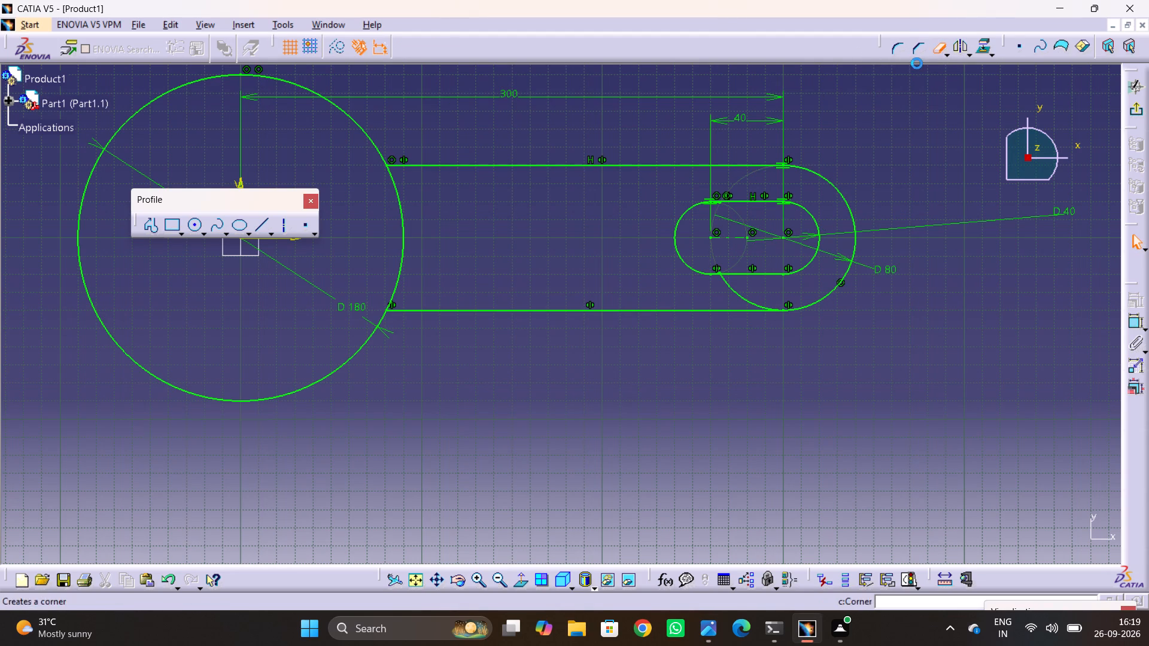
click(732, 287)
click(701, 340)
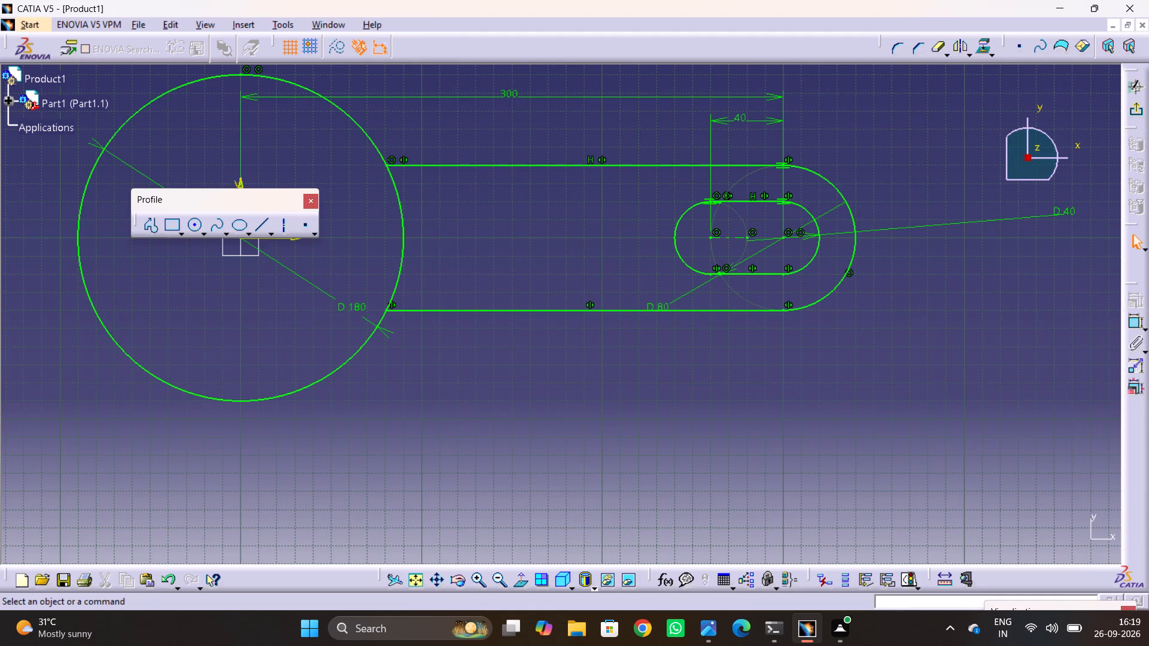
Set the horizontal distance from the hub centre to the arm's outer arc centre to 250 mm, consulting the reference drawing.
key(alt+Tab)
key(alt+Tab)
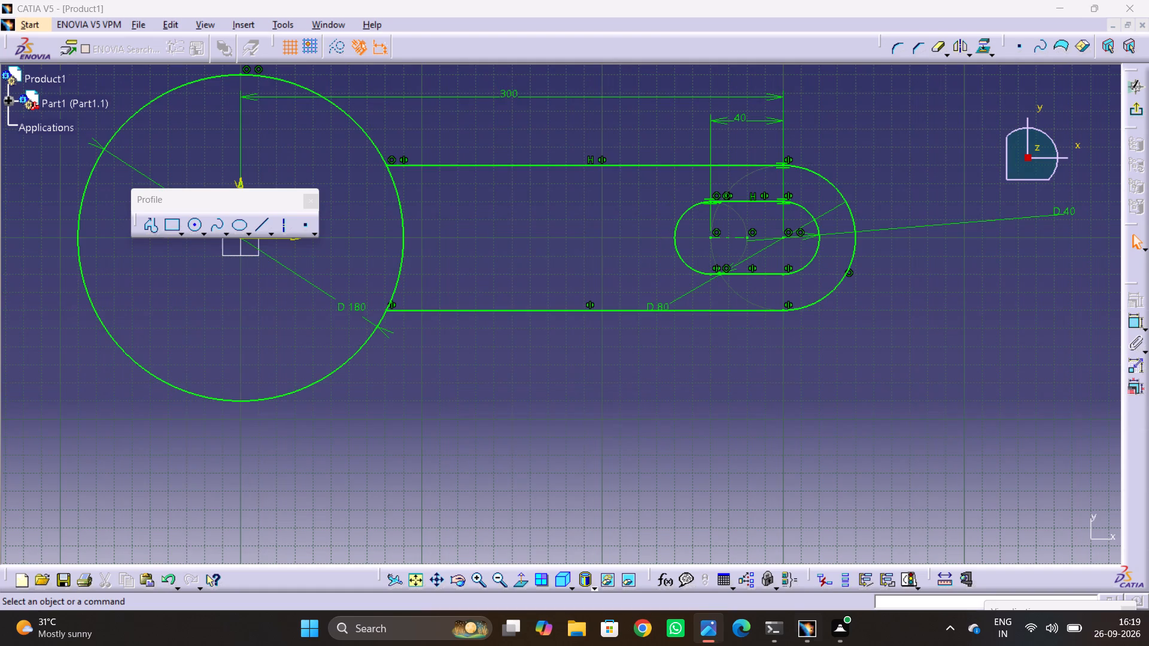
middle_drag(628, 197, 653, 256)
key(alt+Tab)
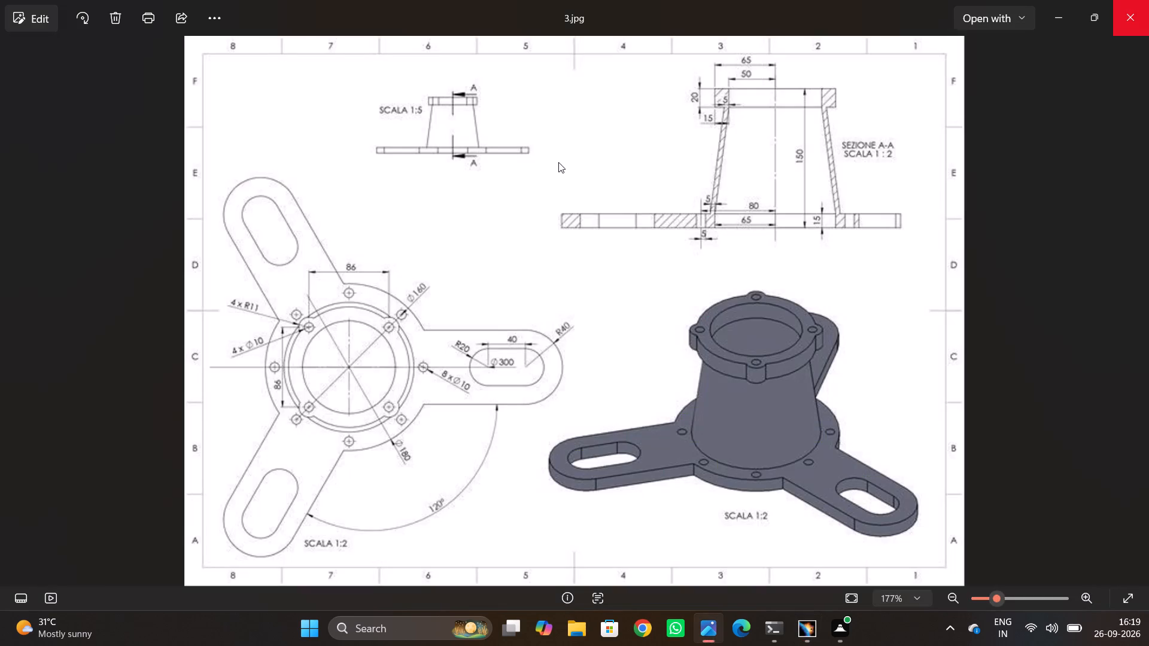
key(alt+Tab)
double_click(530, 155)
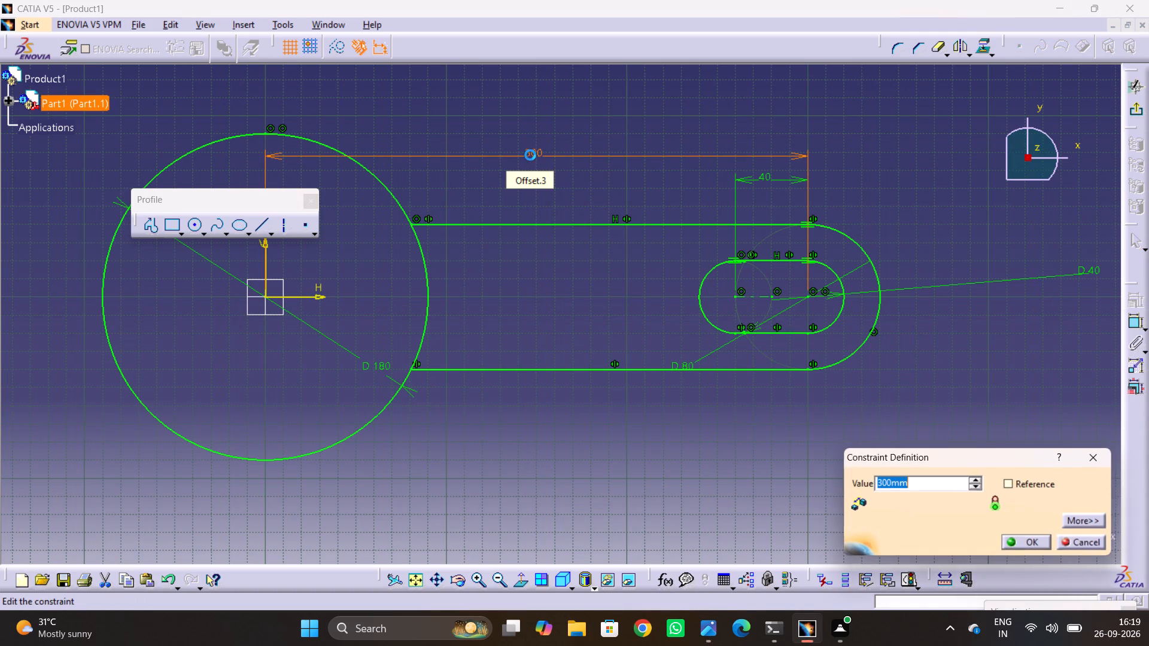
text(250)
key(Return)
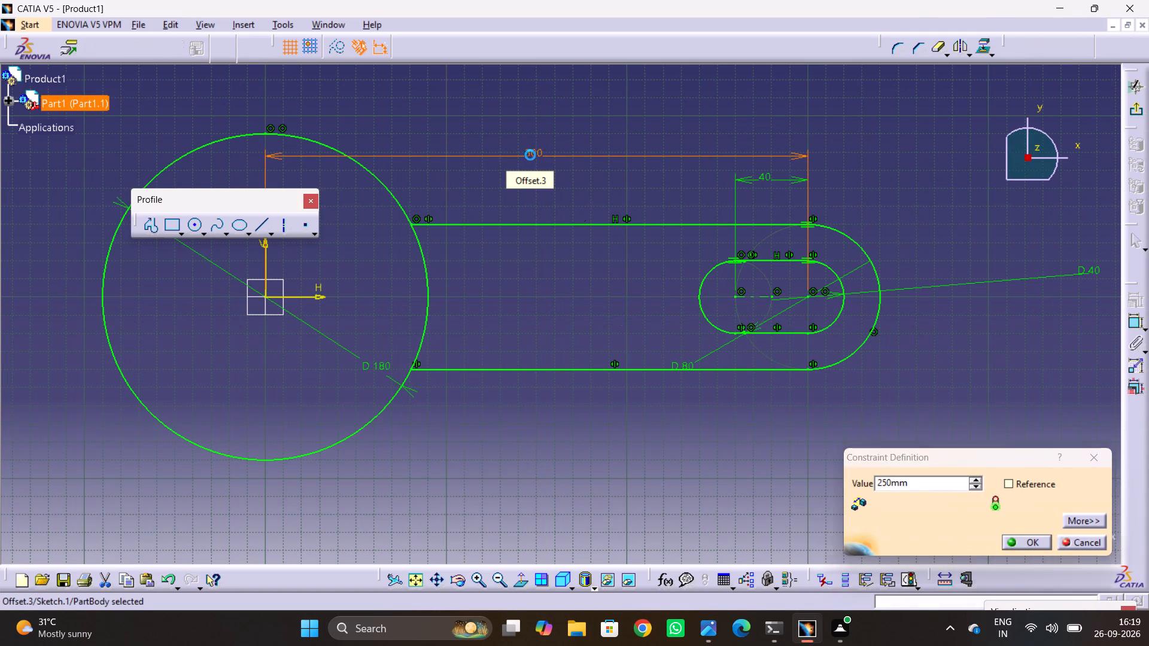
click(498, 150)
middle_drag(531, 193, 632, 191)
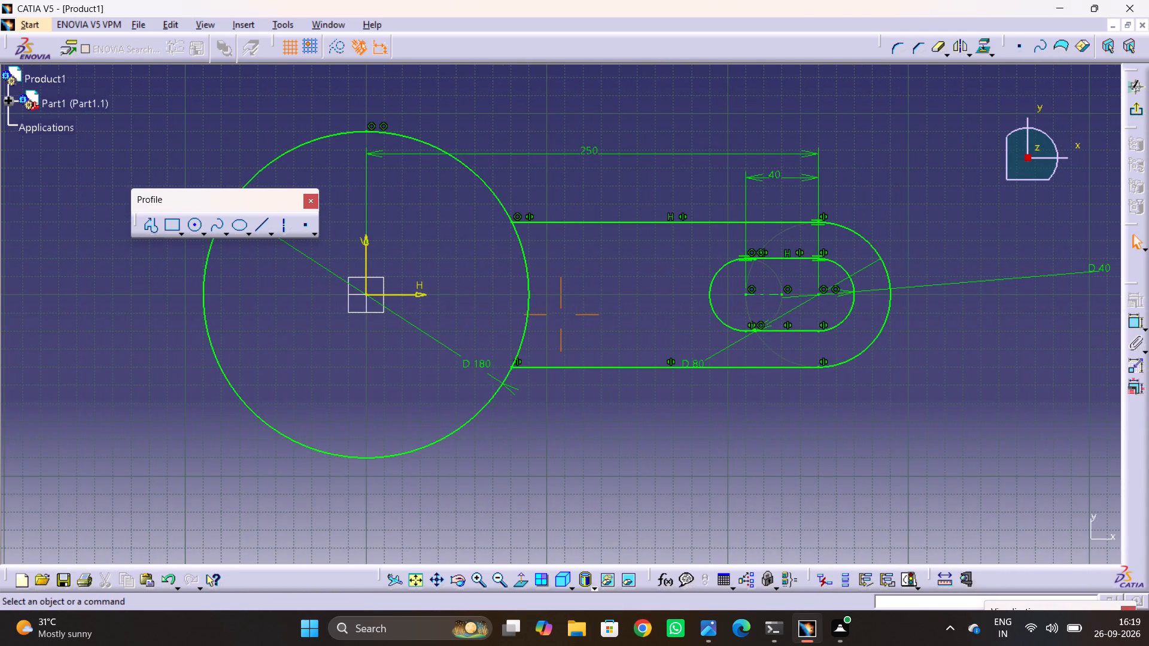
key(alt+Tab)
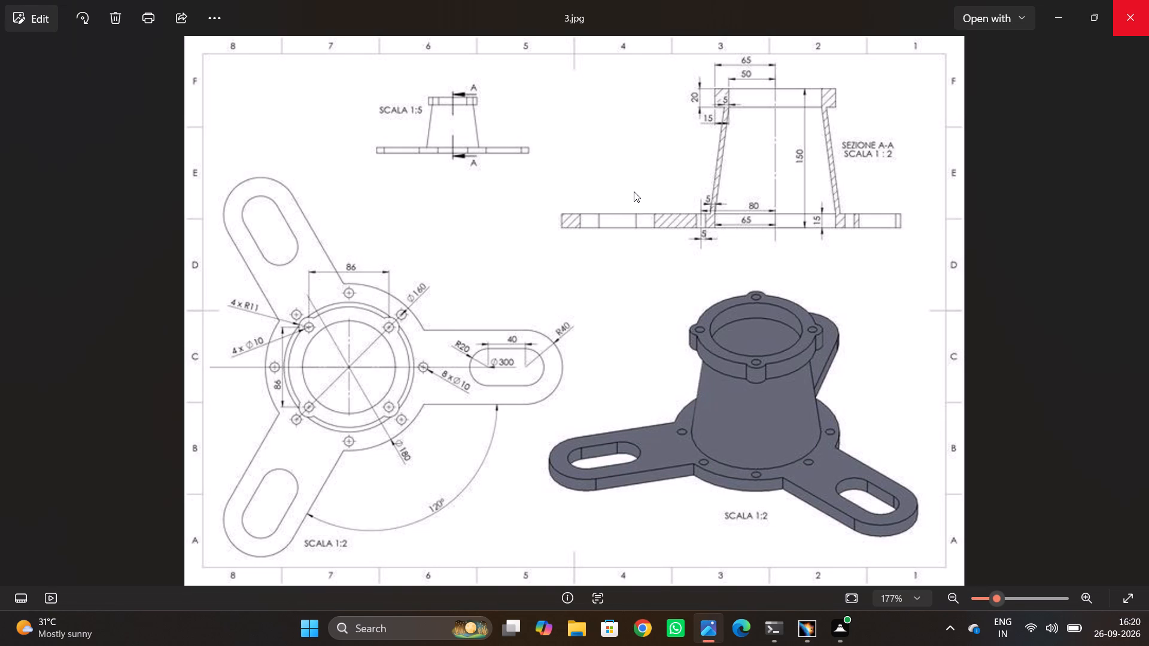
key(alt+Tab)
Trim away the segment of the 180 mm hub circle between the horizontal arm's two edge lines.
middle_drag(567, 224, 573, 197)
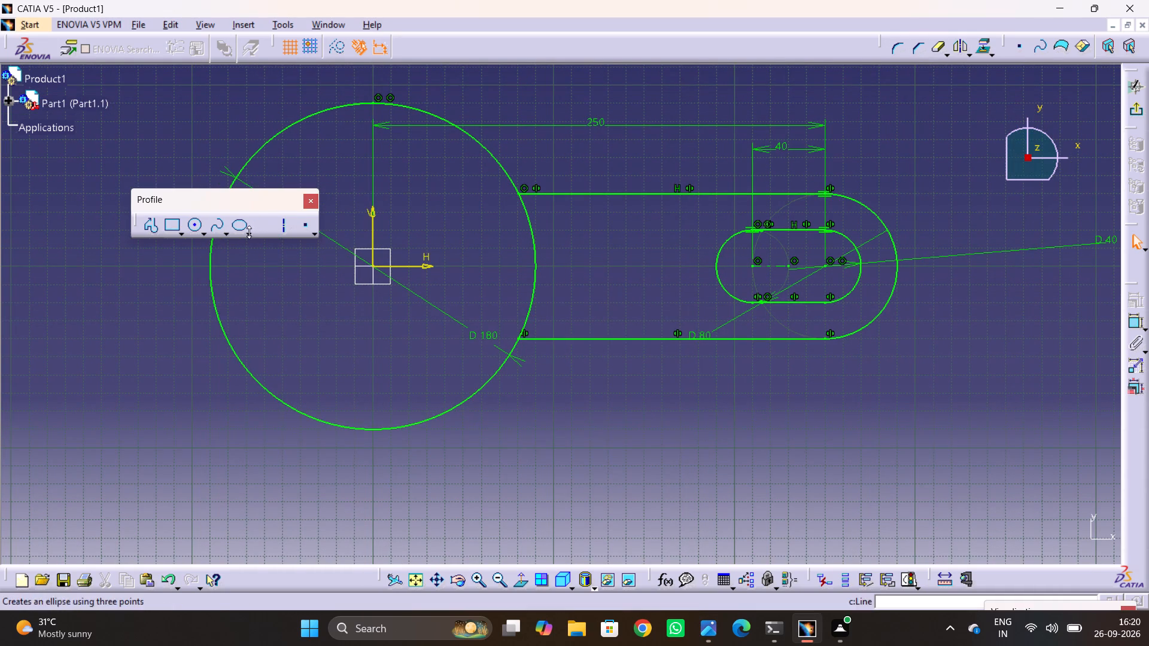
click(935, 49)
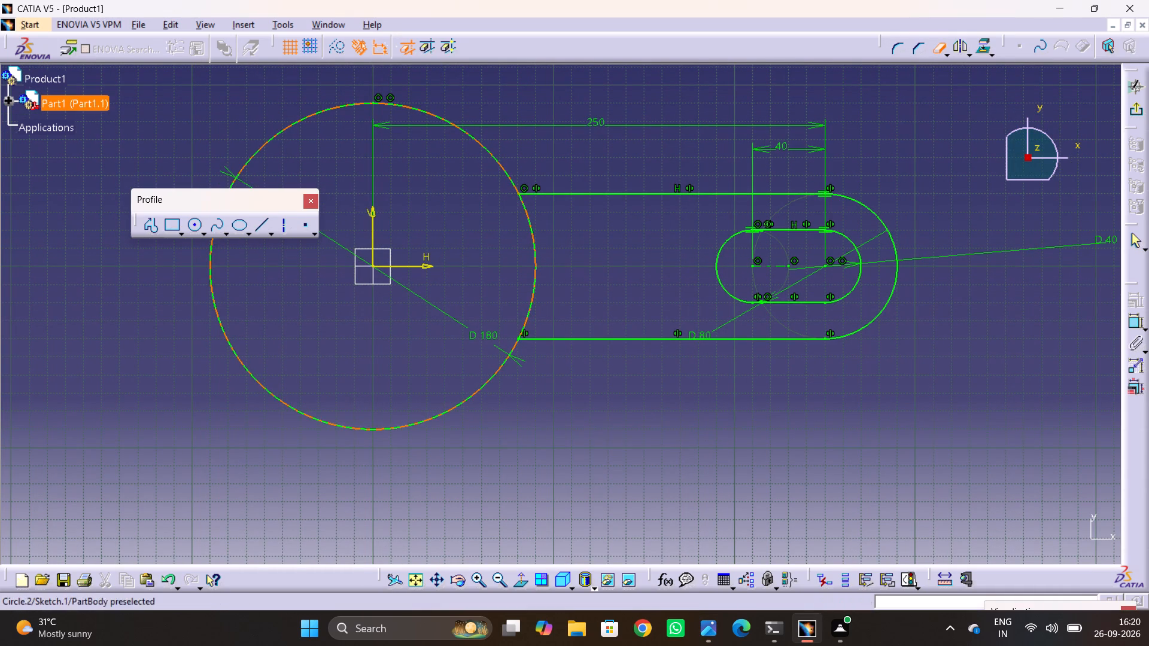
click(534, 262)
key(Escape)
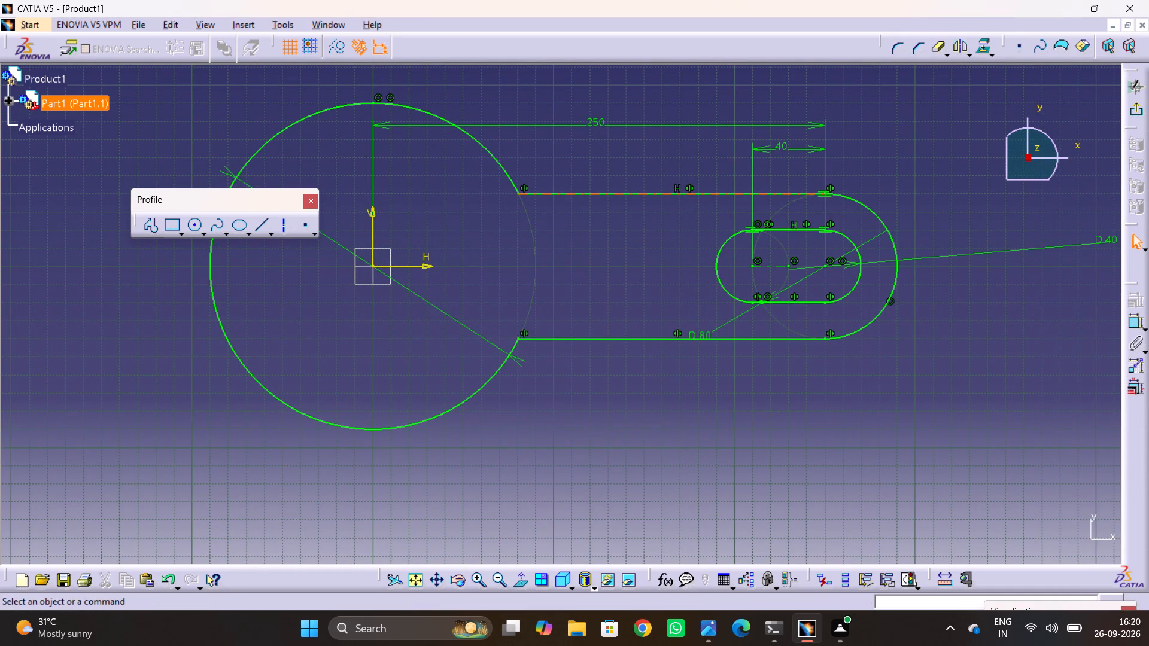
key(Escape)
key(Escape)
key(Escape)
key(Escape)
key(Escape)
key(Escape)
key(Escape)
key(Escape)
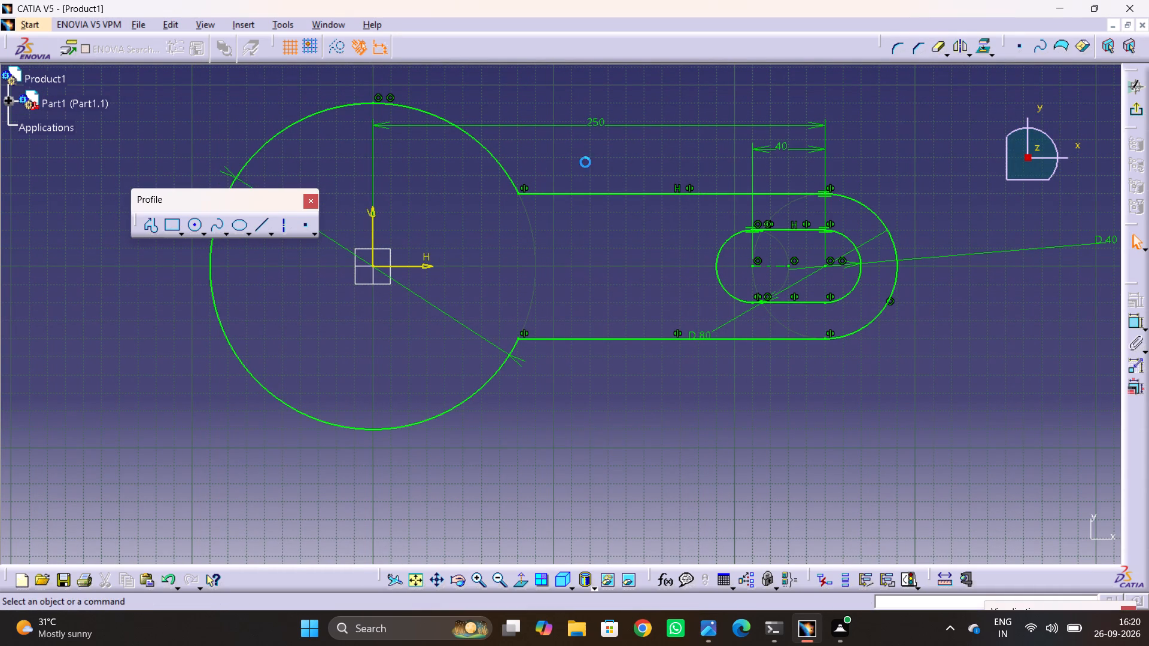
key(Escape)
key(Escape)
key(Escape)
Set the horizontal distance from the hub centre to the arm's outer arc centre to 200 mm.
double_click(591, 127)
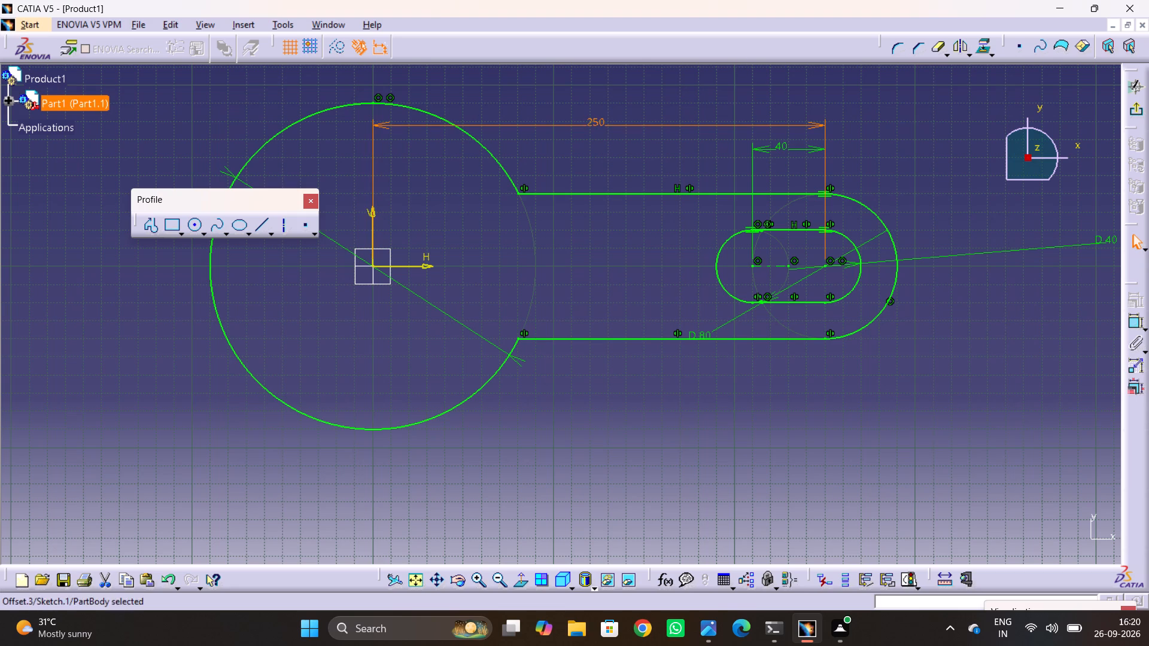
text(200)
key(Return)
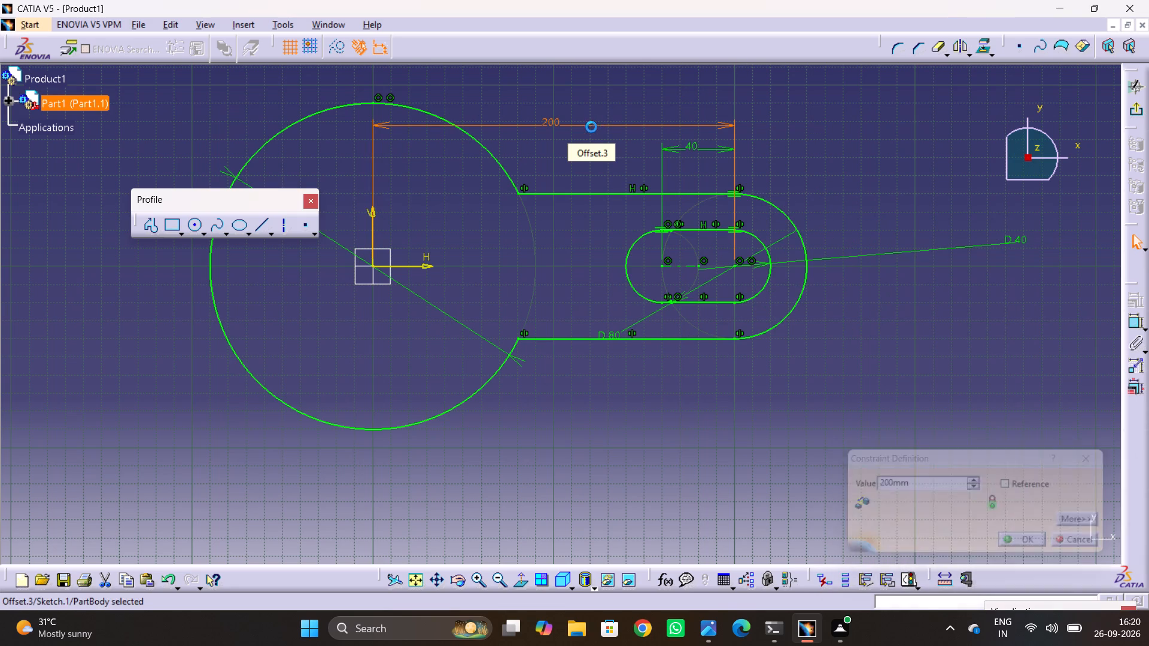
click(607, 120)
key(Escape)
key(Escape)
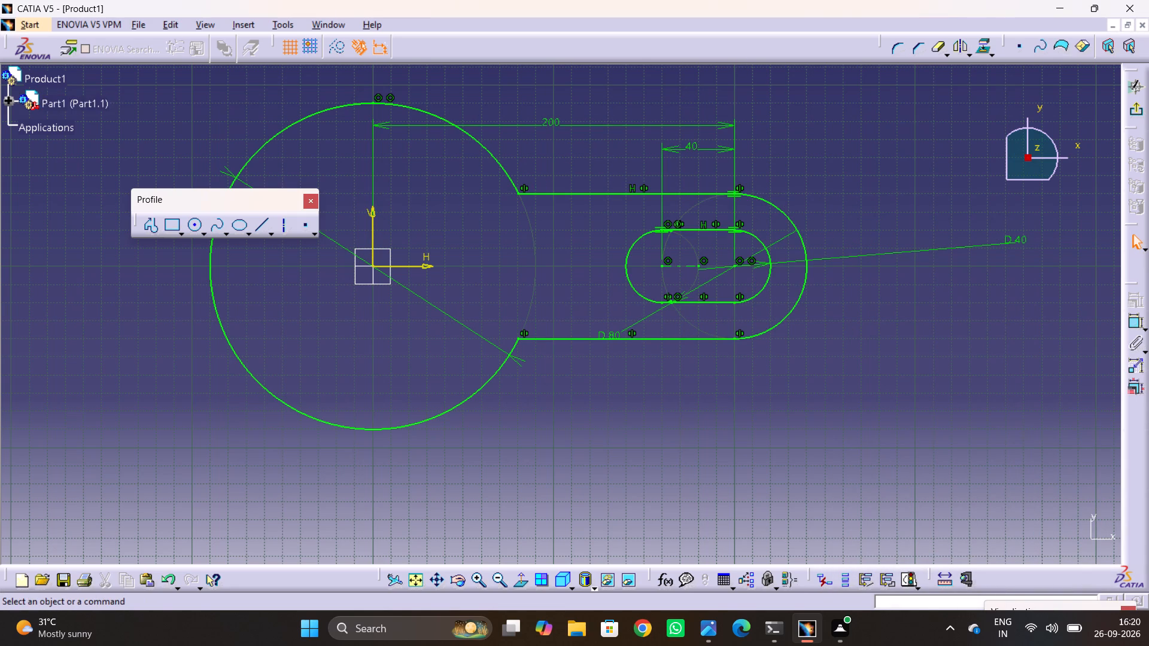
key(alt+Tab)
key(alt+Tab)
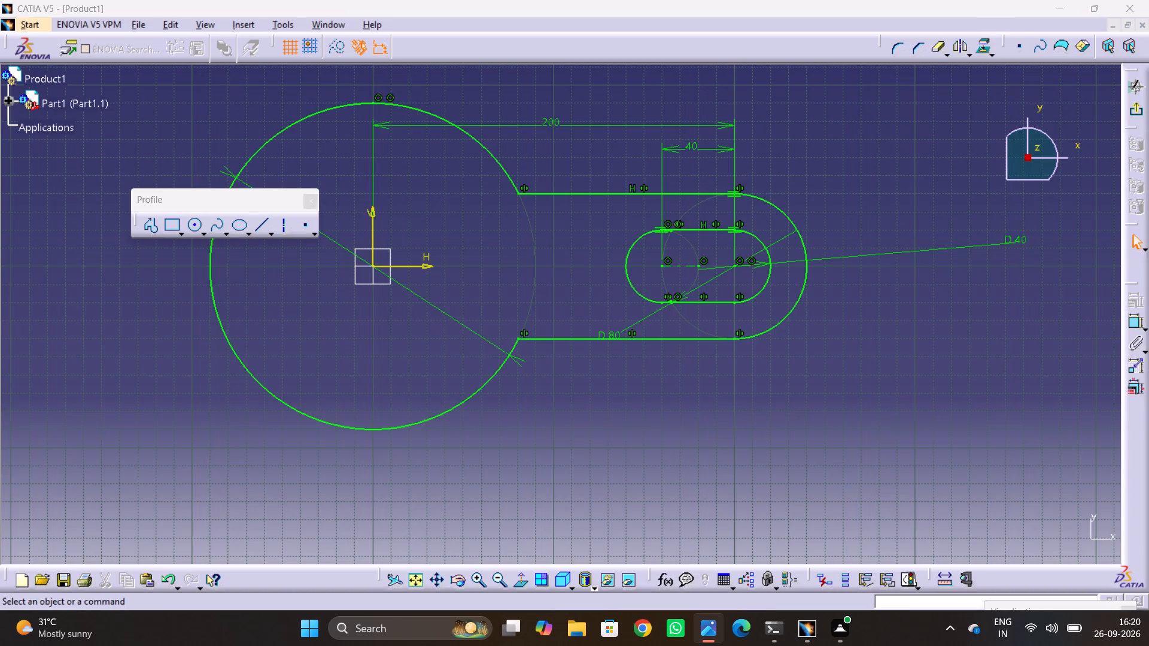
Rotate the whole slotted arm about the sketch origin with 2 duplicate instances at 120 deg, conserving constraints.
drag(485, 106, 879, 413)
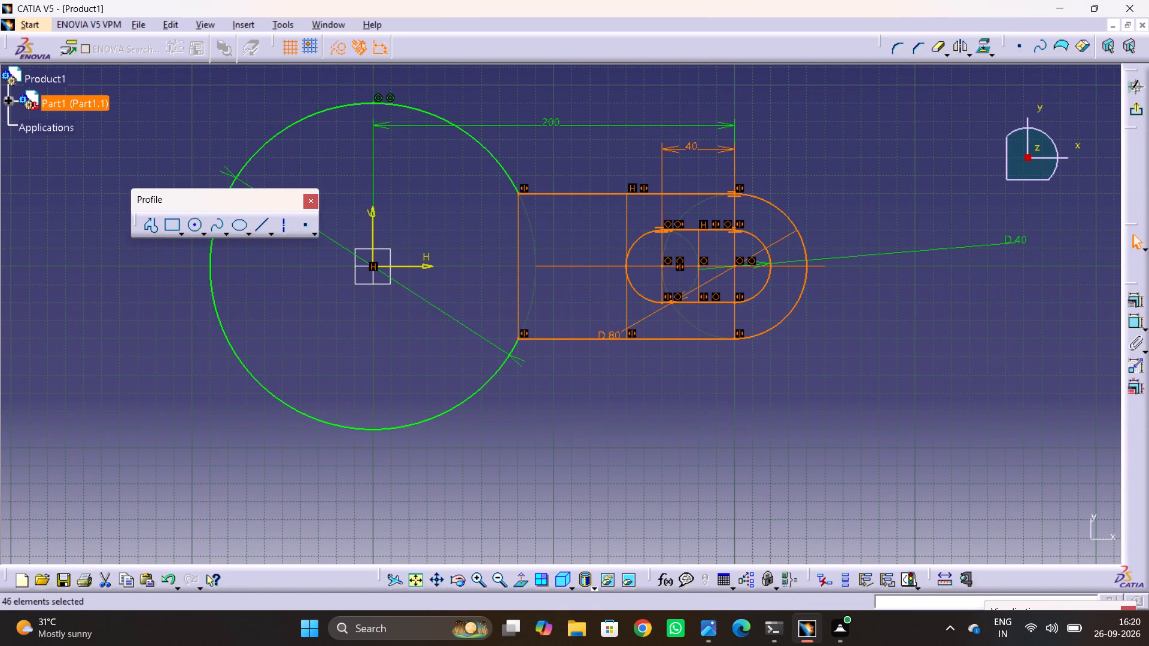
click(968, 54)
click(980, 137)
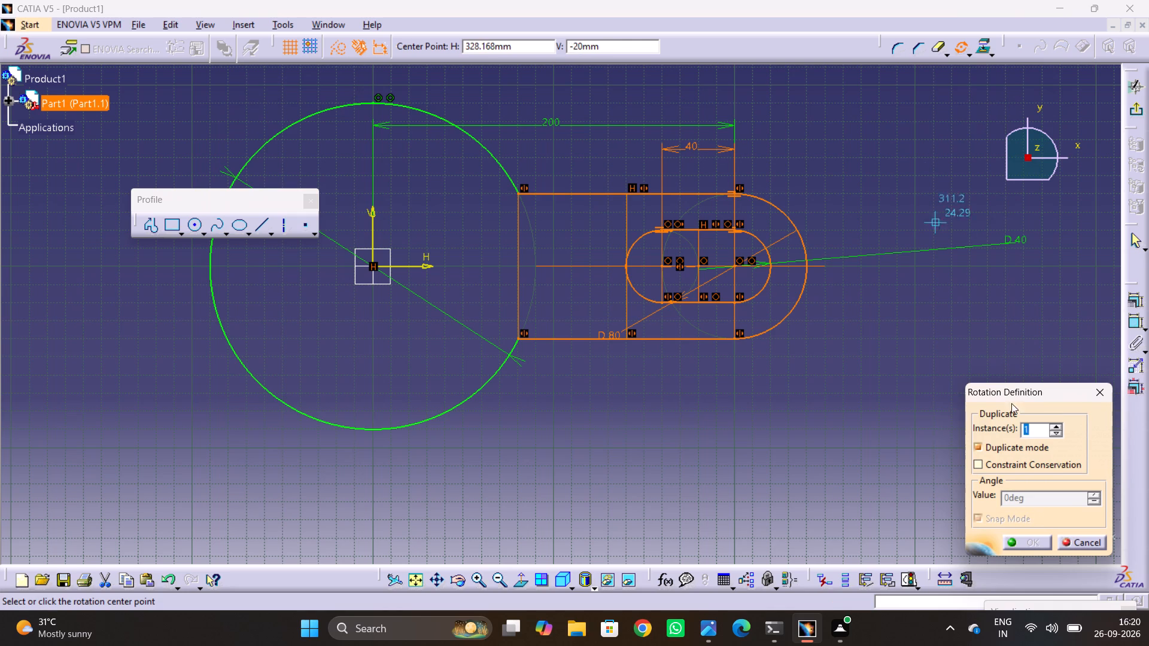
click(1056, 428)
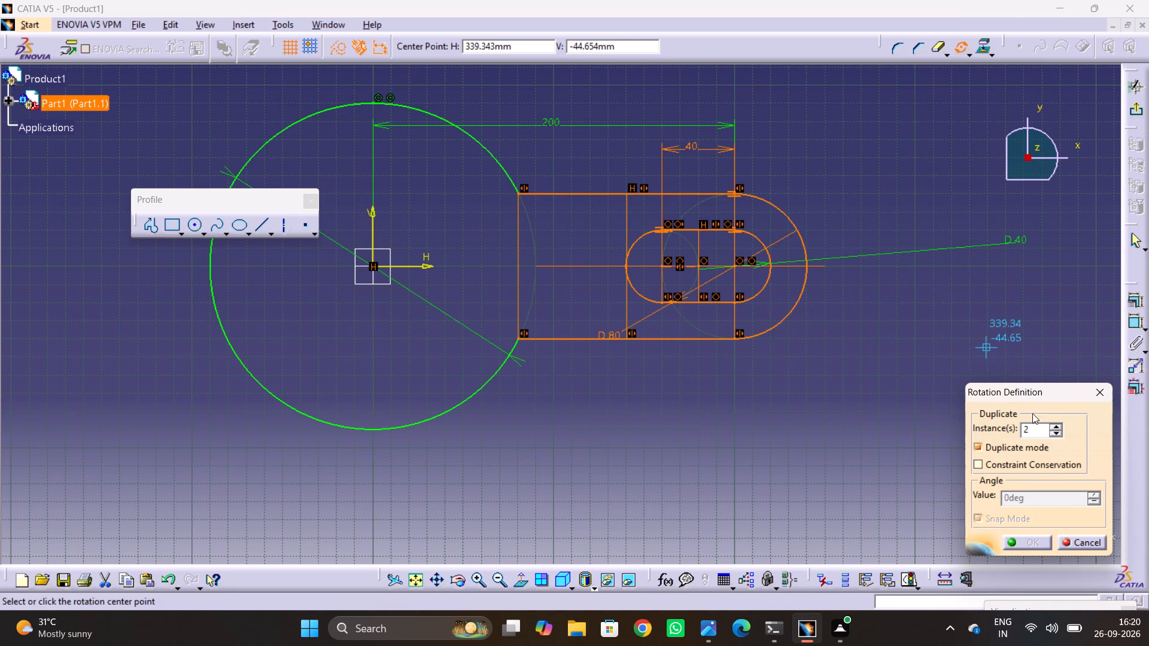
click(986, 467)
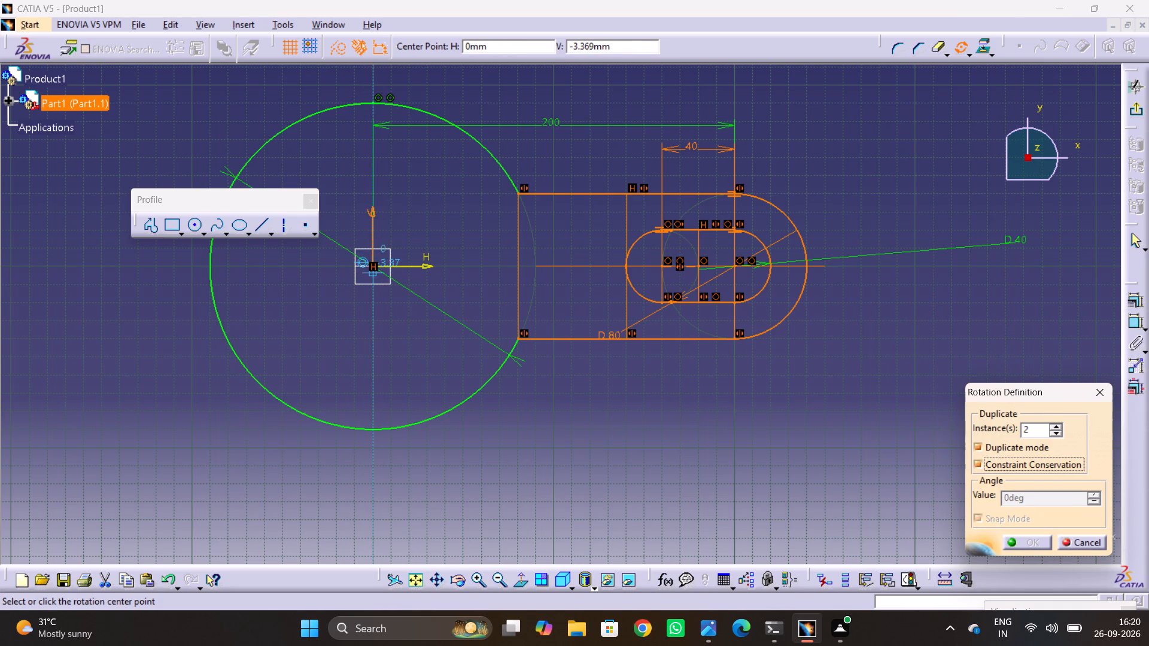
click(372, 265)
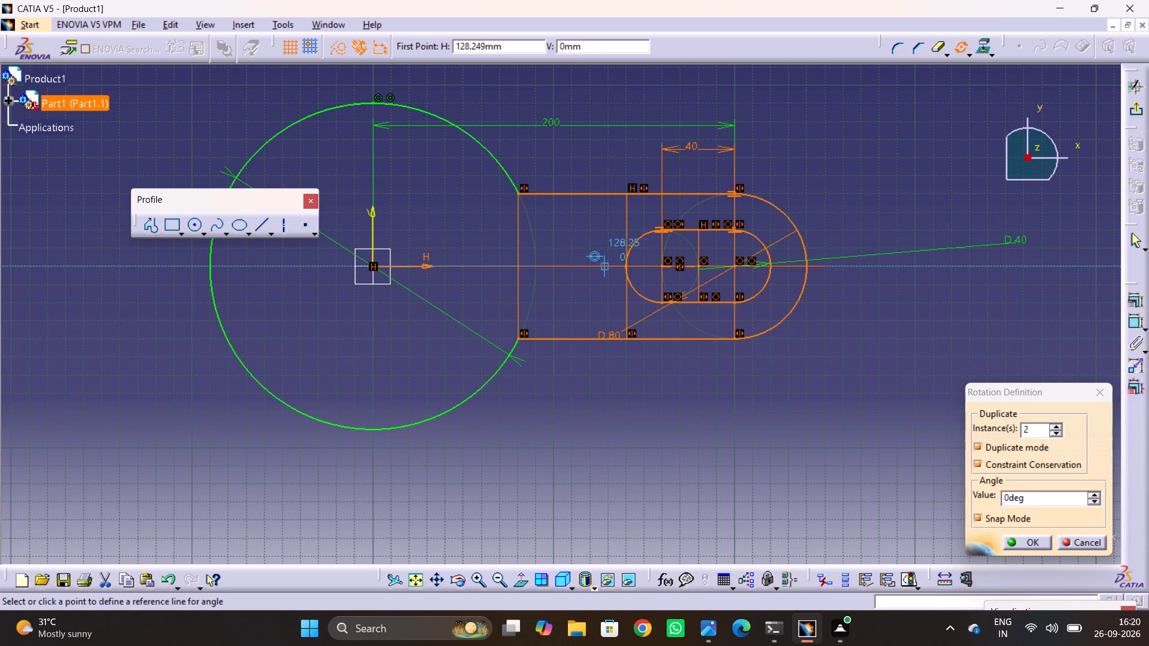
click(734, 264)
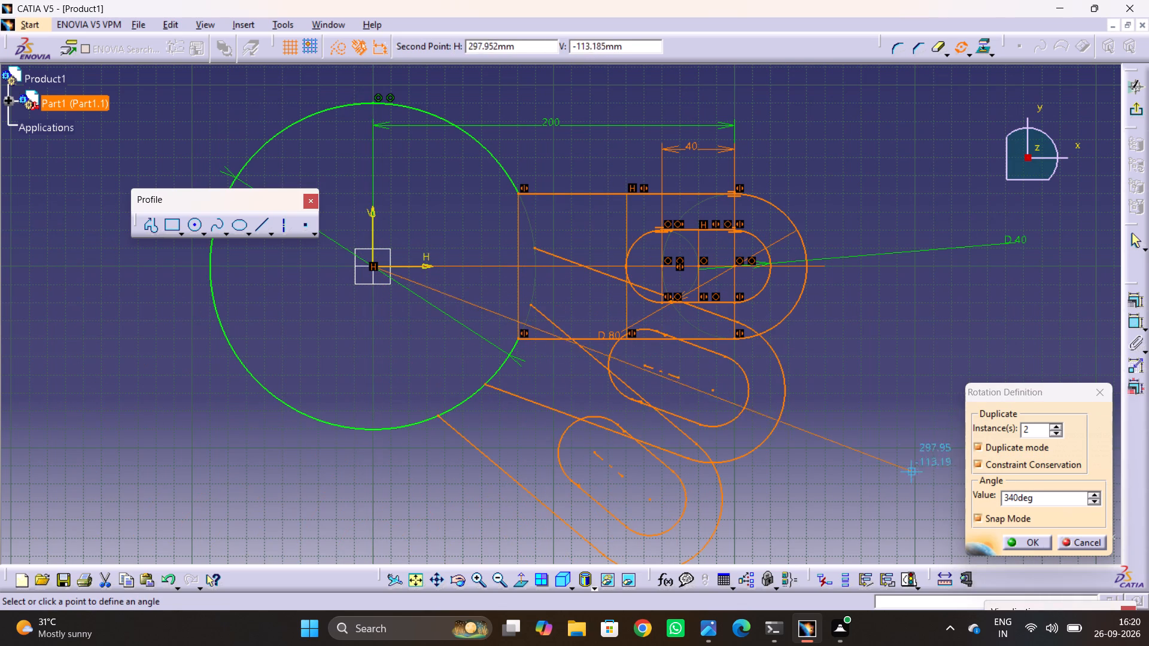
double_click(1021, 497)
text(120)
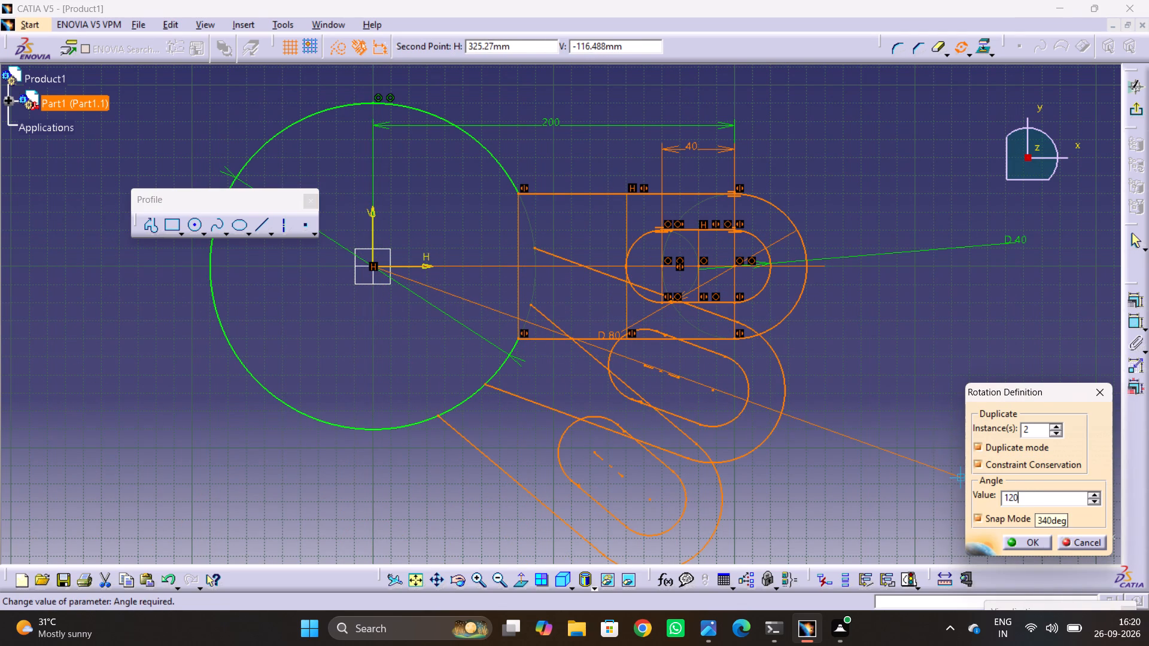
key(Return)
Trim away the two segments of the 180 mm hub circle that lie inside the two rotated arms.
middle_drag(776, 431, 1000, 423)
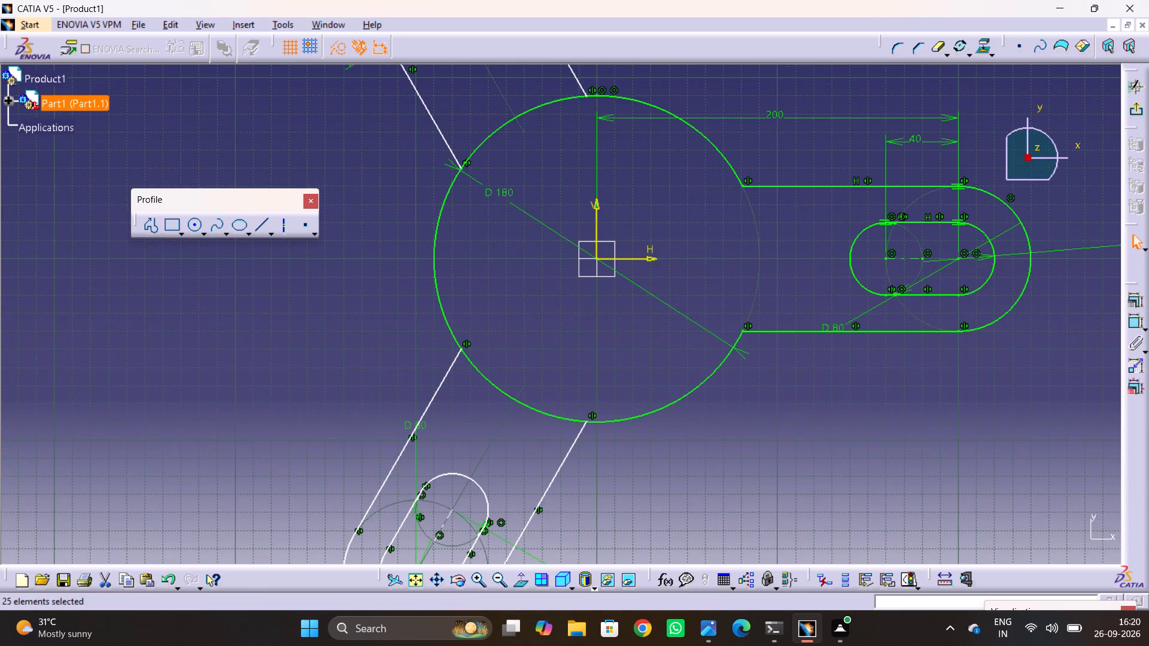
ctrl+middle_drag(693, 279, 686, 335)
middle_drag(663, 358, 647, 340)
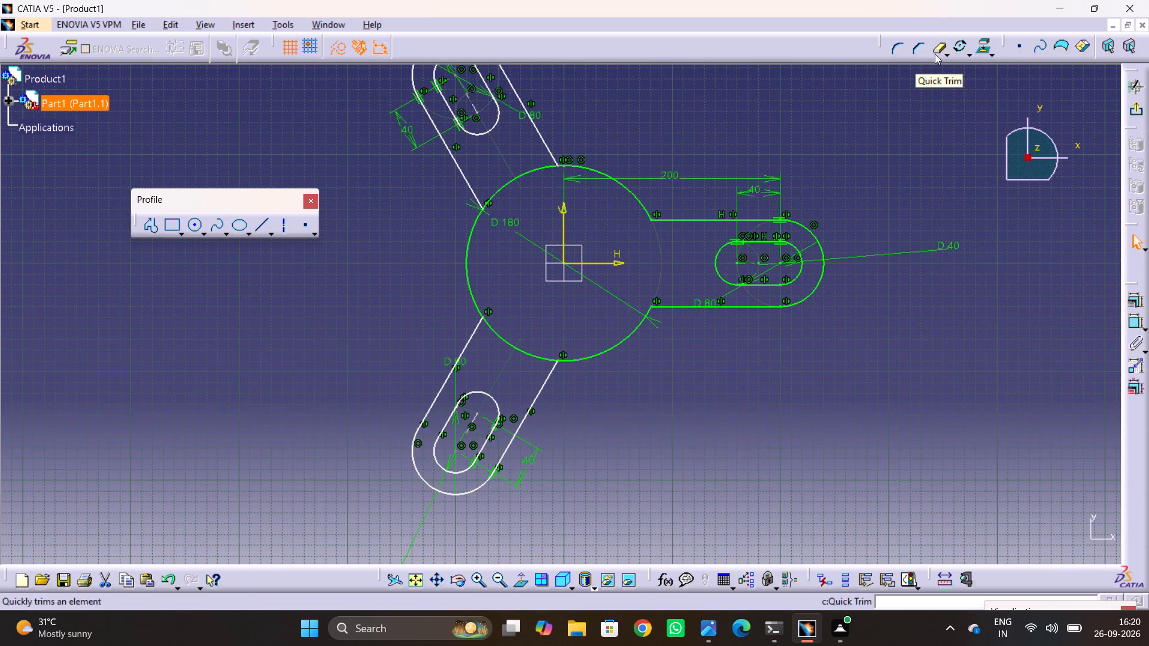
click(935, 52)
click(511, 176)
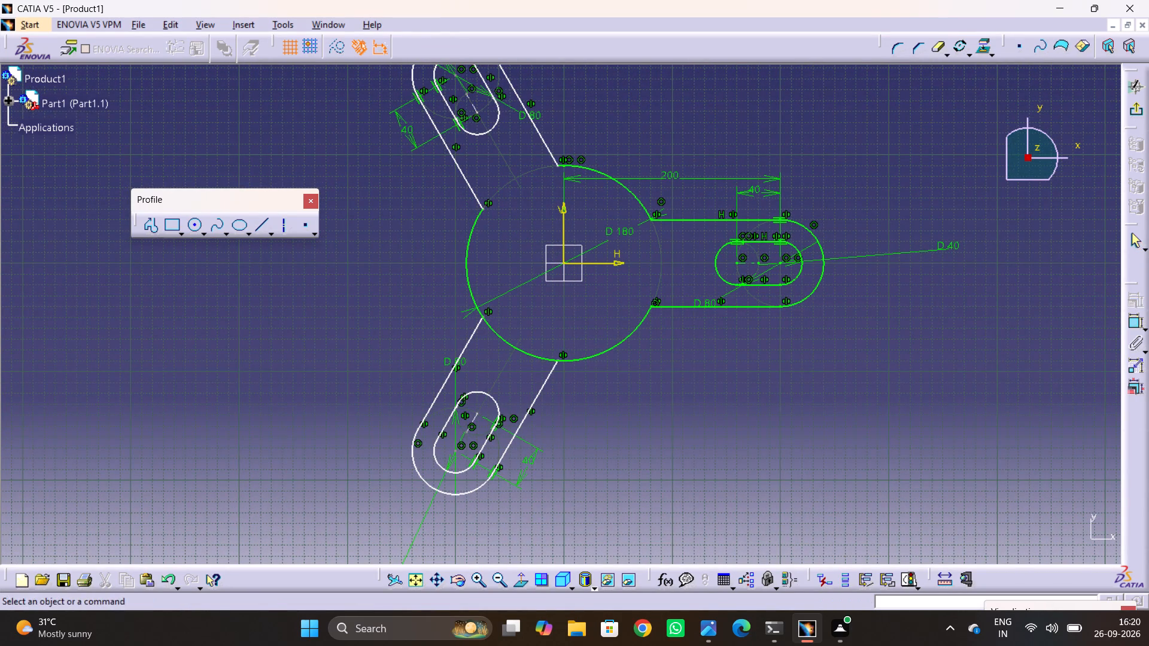
click(937, 50)
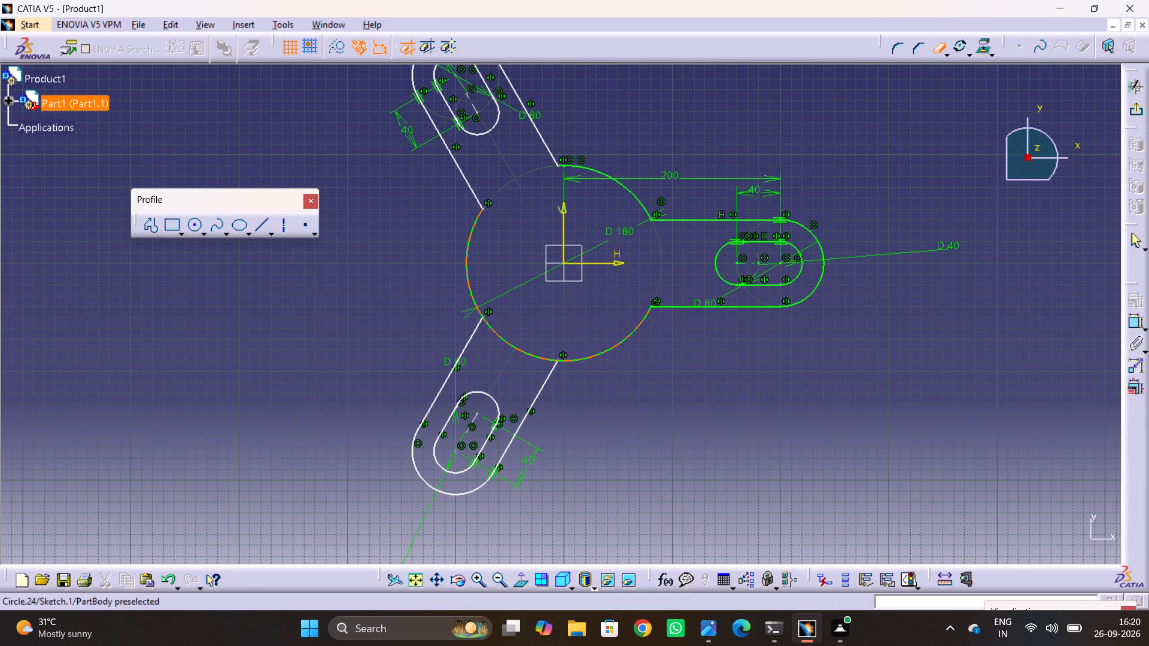
click(516, 350)
click(708, 432)
key(Escape)
key(Escape)
key(Escape)
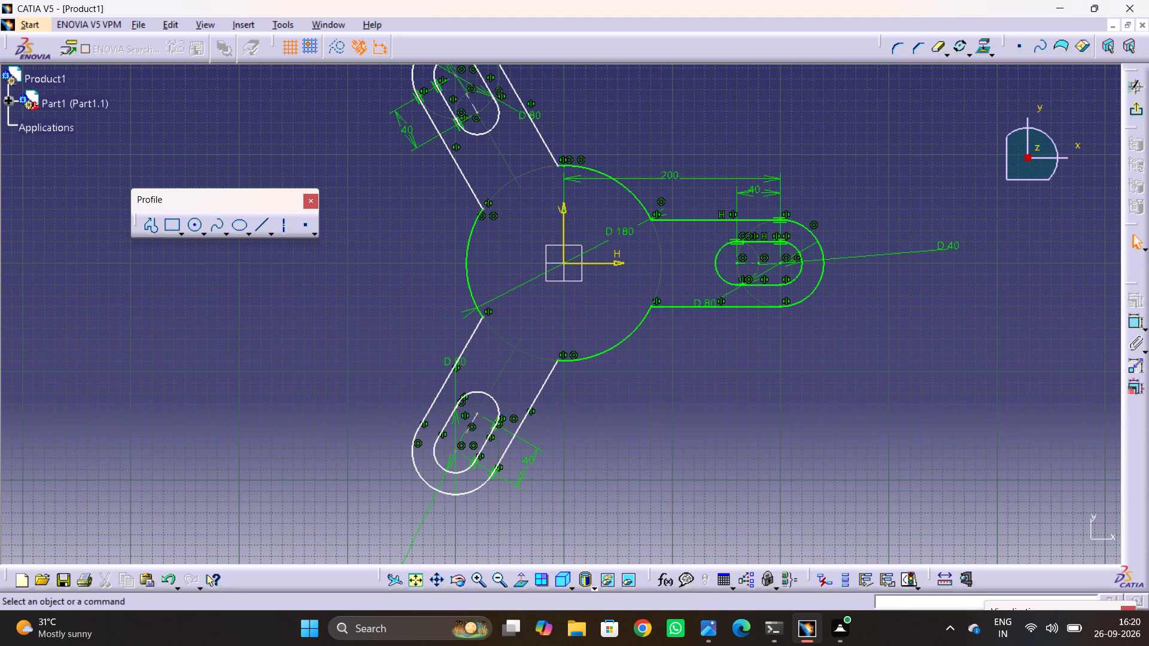
Sketch a construction circle of about 66.5 mm diameter centred on the sketch origin.
ctrl+middle_drag(598, 278, 625, 233)
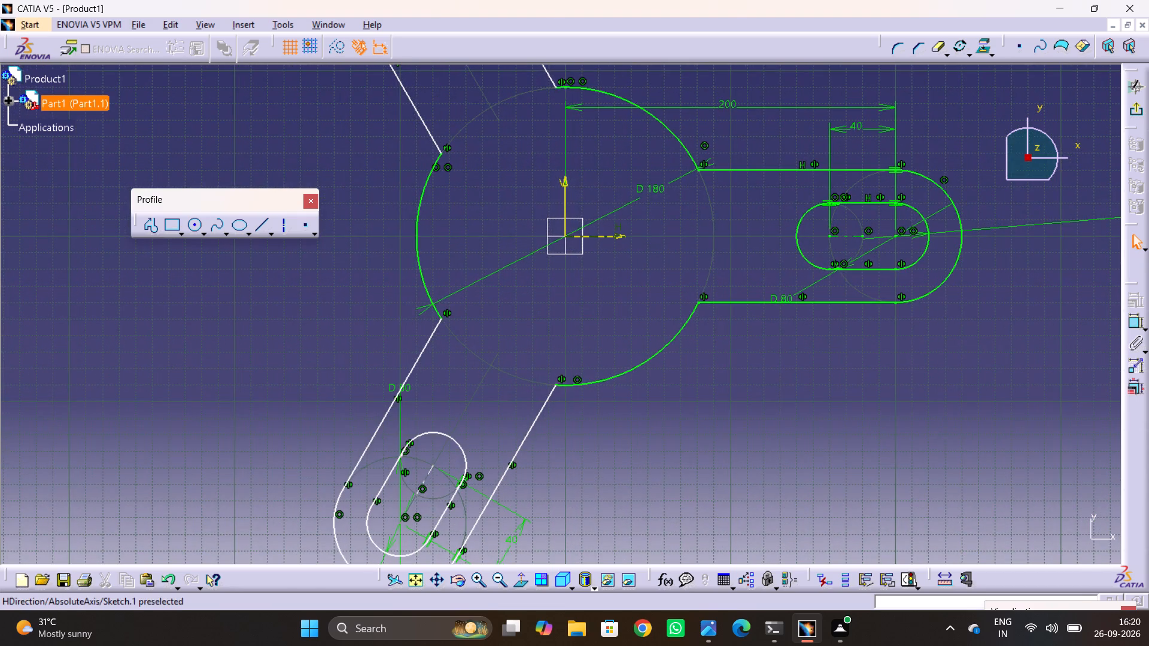
key(alt+Tab)
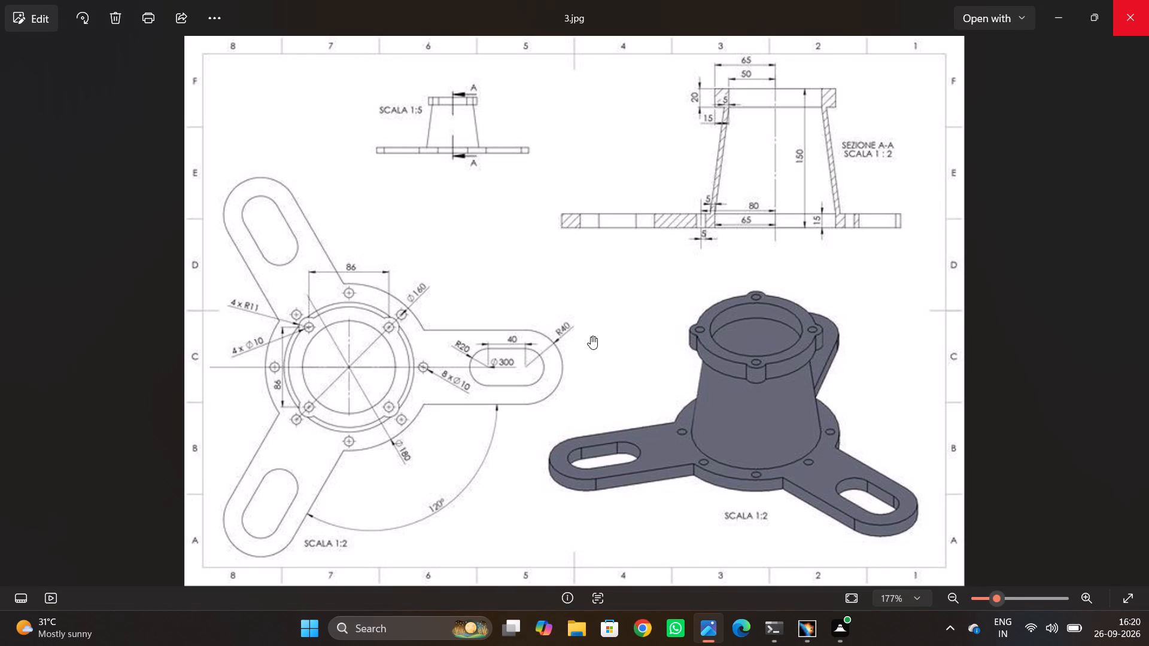
key(alt+Tab)
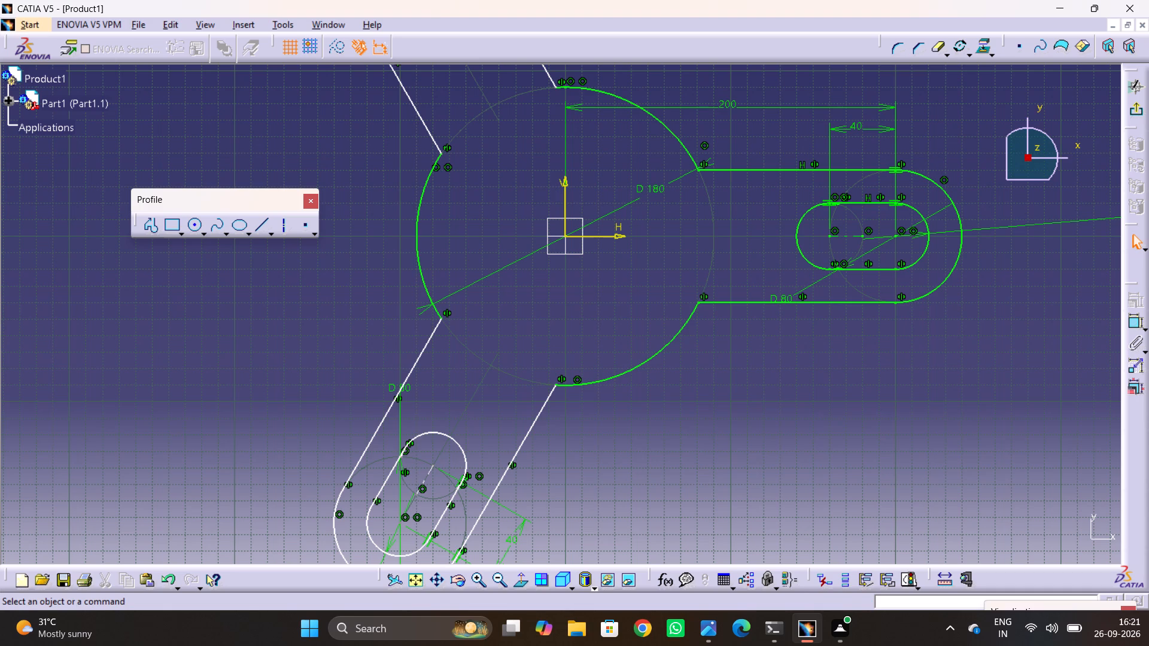
click(194, 228)
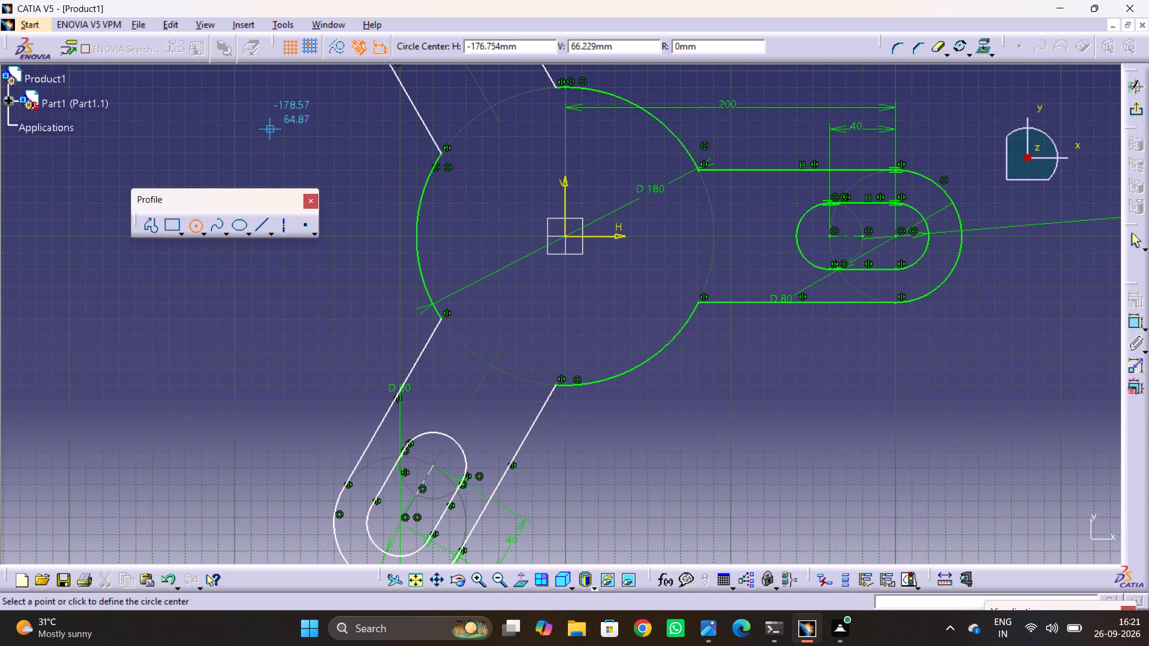
click(341, 48)
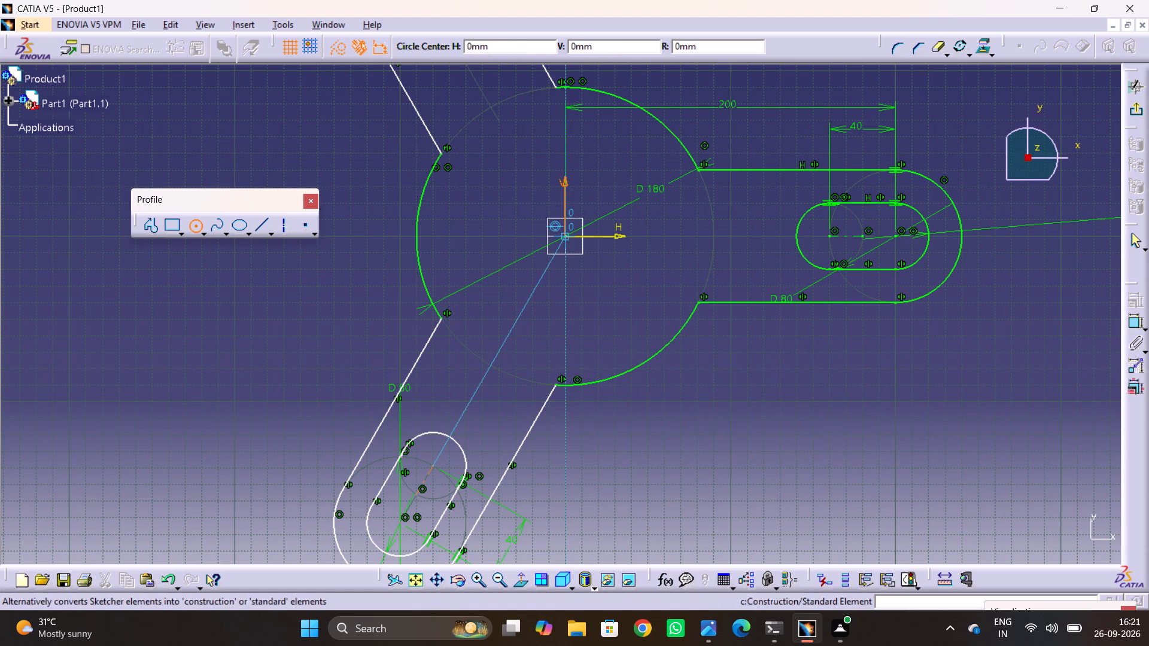
click(560, 239)
click(535, 190)
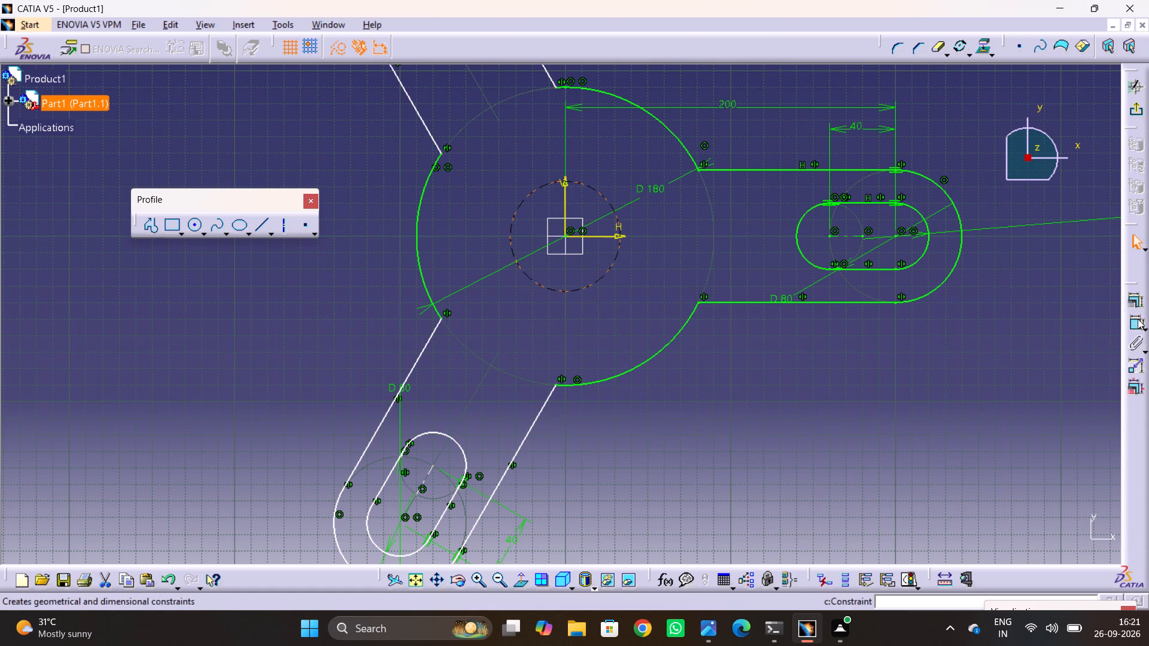
Dimension the construction circle around the sketch origin and set its diameter to 160 mm.
click(1138, 319)
click(298, 285)
click(312, 279)
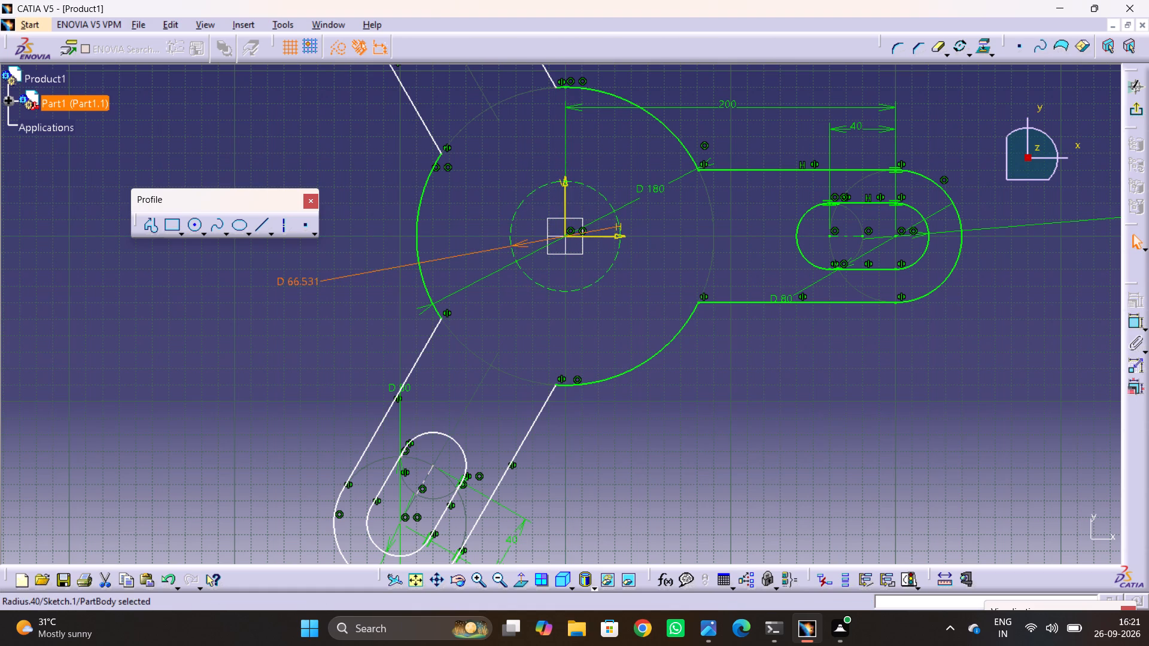
double_click(304, 282)
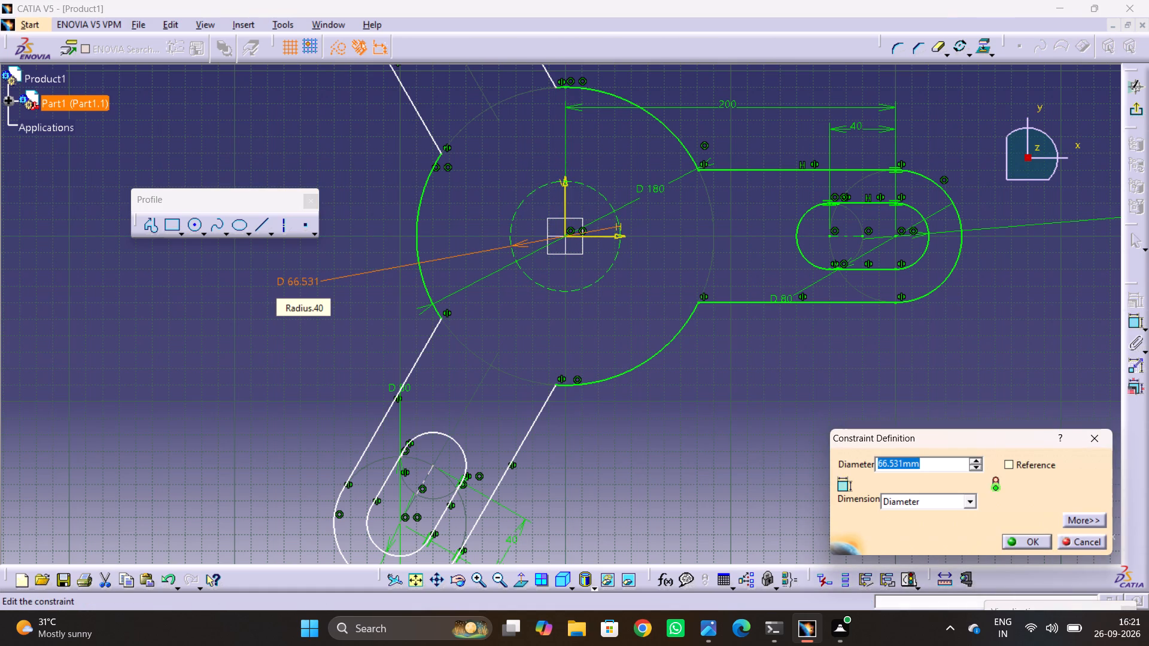
text(160)
key(Return)
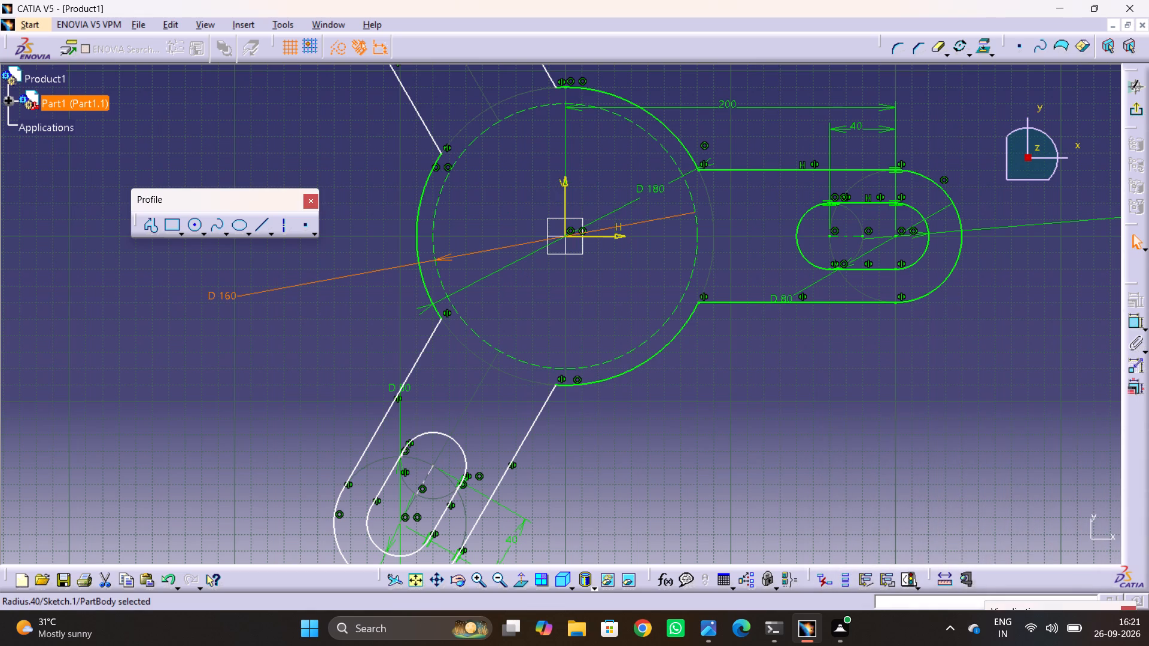
click(849, 445)
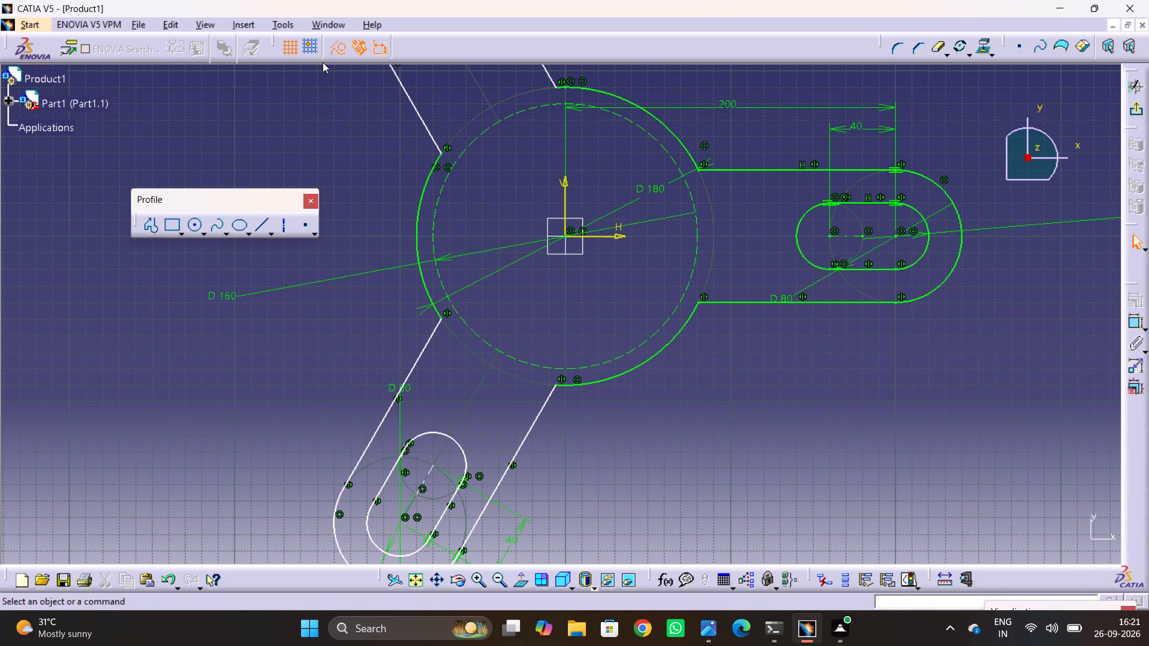
Sketch a standard-geometry circle of about 20 mm diameter centred where the 160 mm construction circle crosses the horizontal axis towards the slotted arm.
click(336, 56)
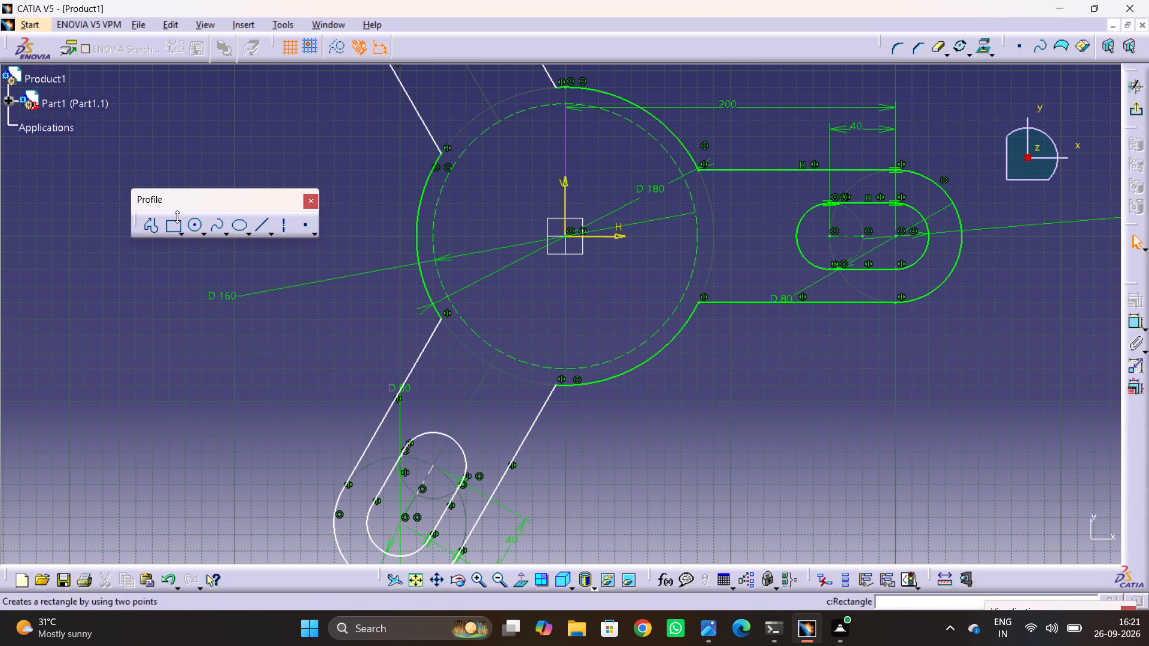
click(189, 224)
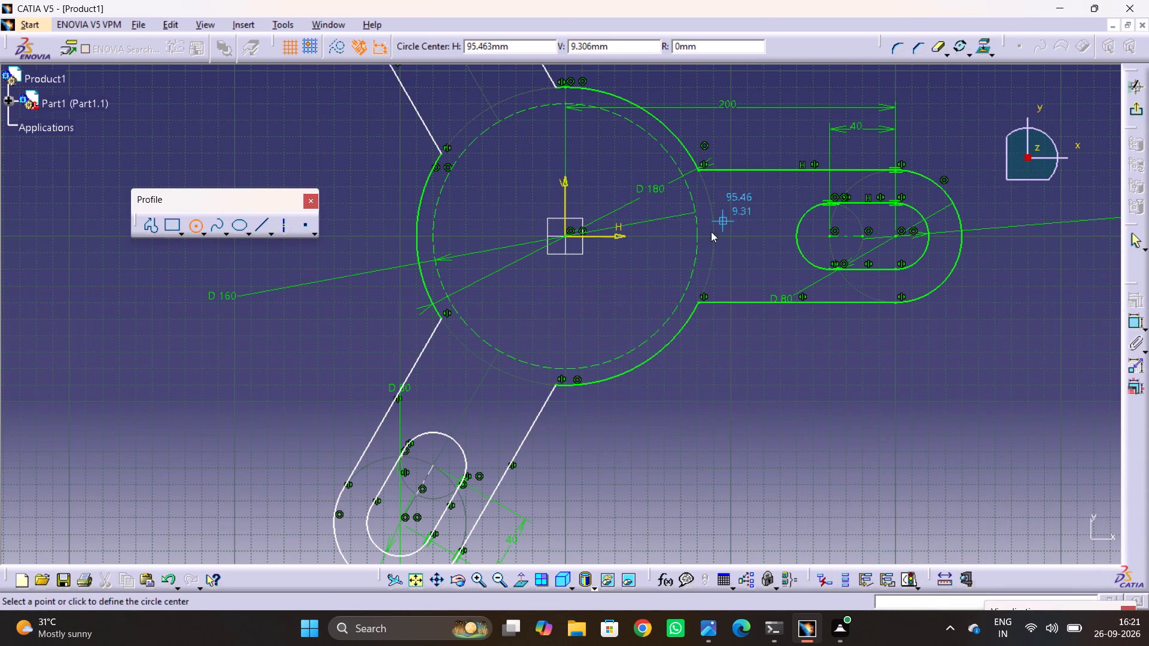
click(697, 236)
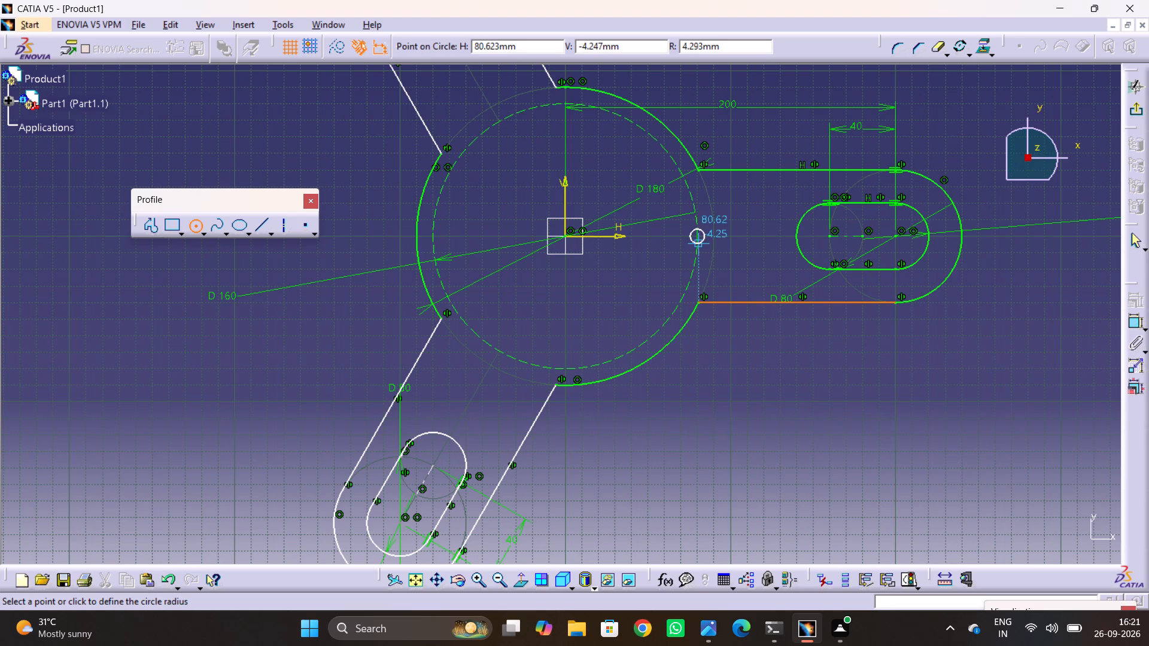
click(703, 246)
key(alt+Tab)
key(alt+Tab)
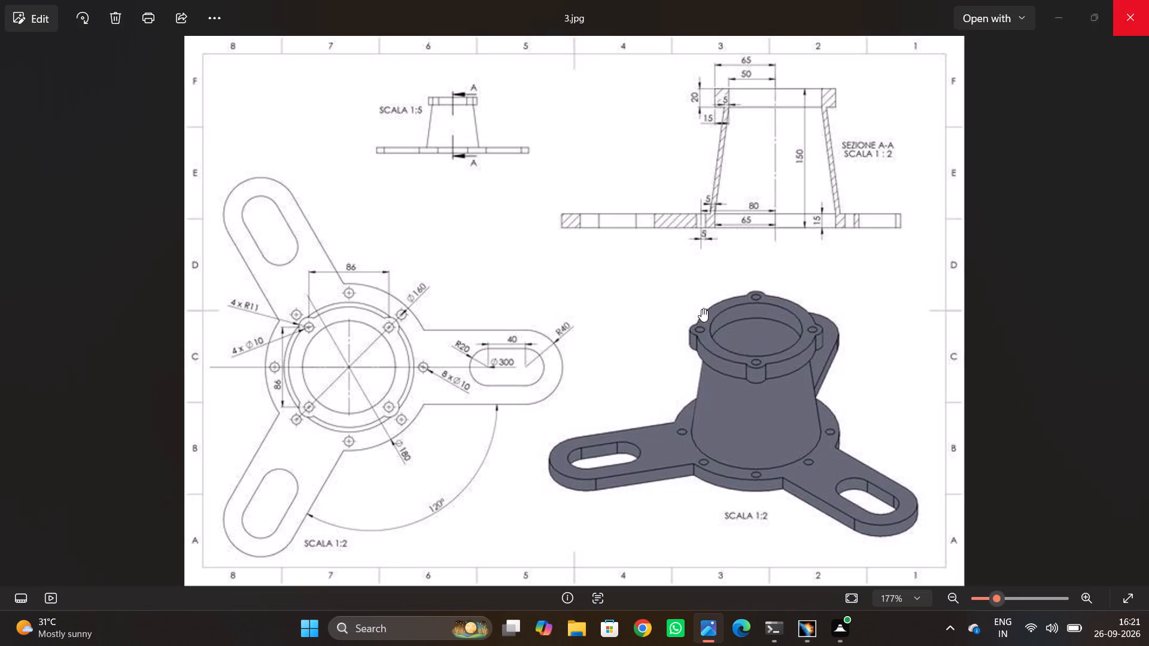
click(765, 383)
key(Escape)
key(Escape)
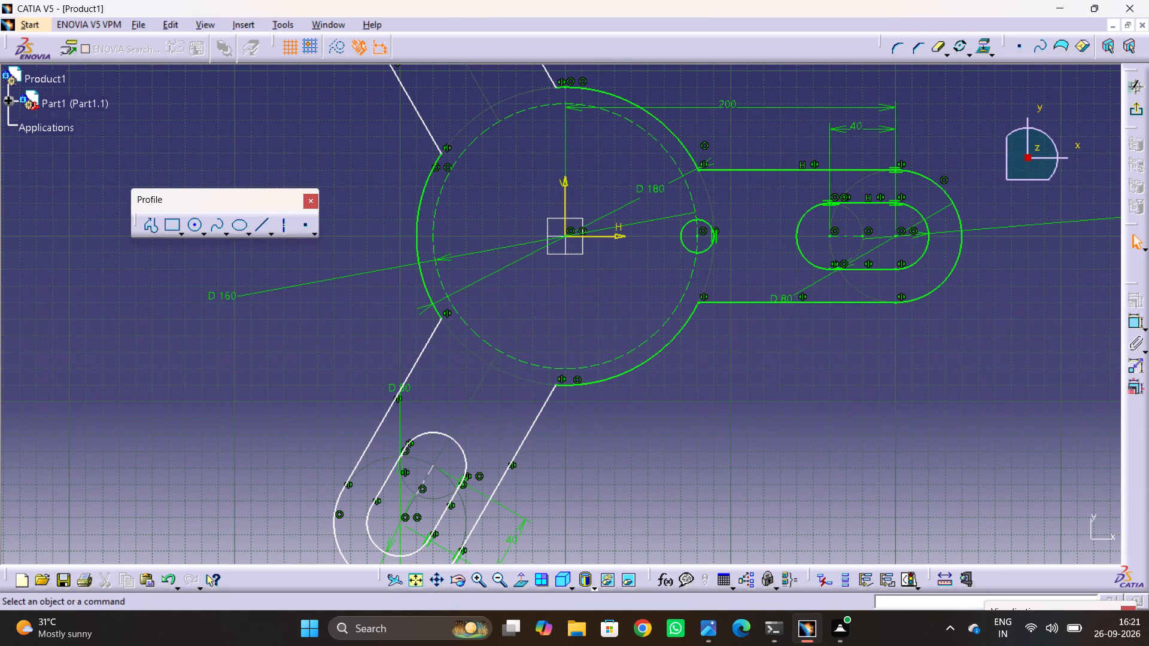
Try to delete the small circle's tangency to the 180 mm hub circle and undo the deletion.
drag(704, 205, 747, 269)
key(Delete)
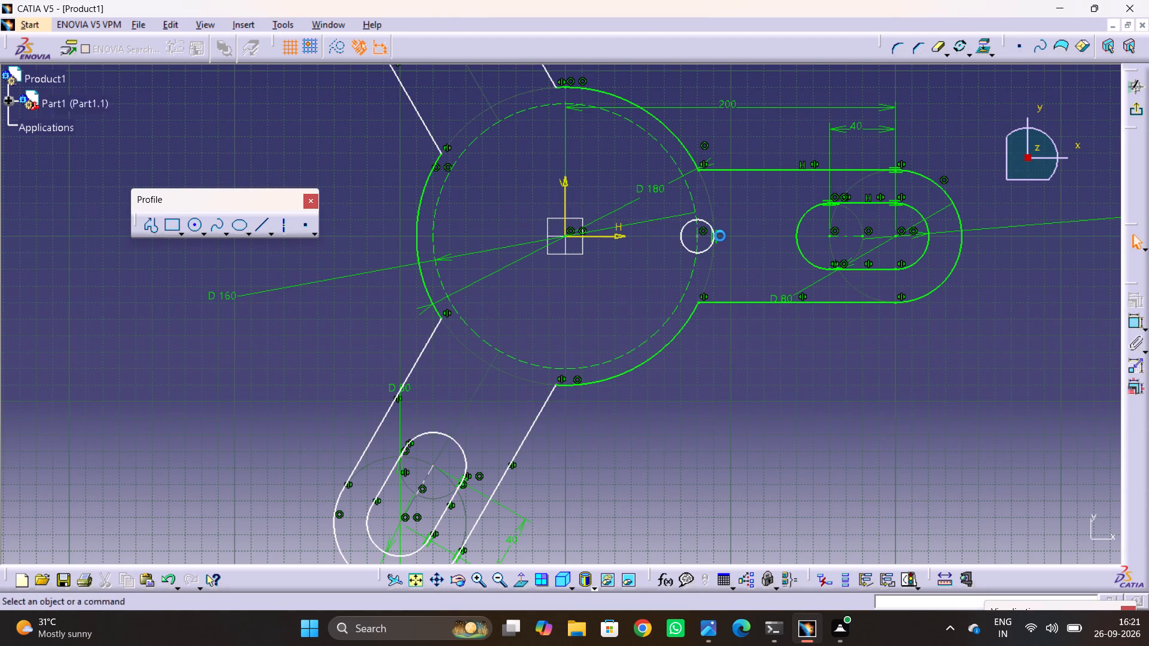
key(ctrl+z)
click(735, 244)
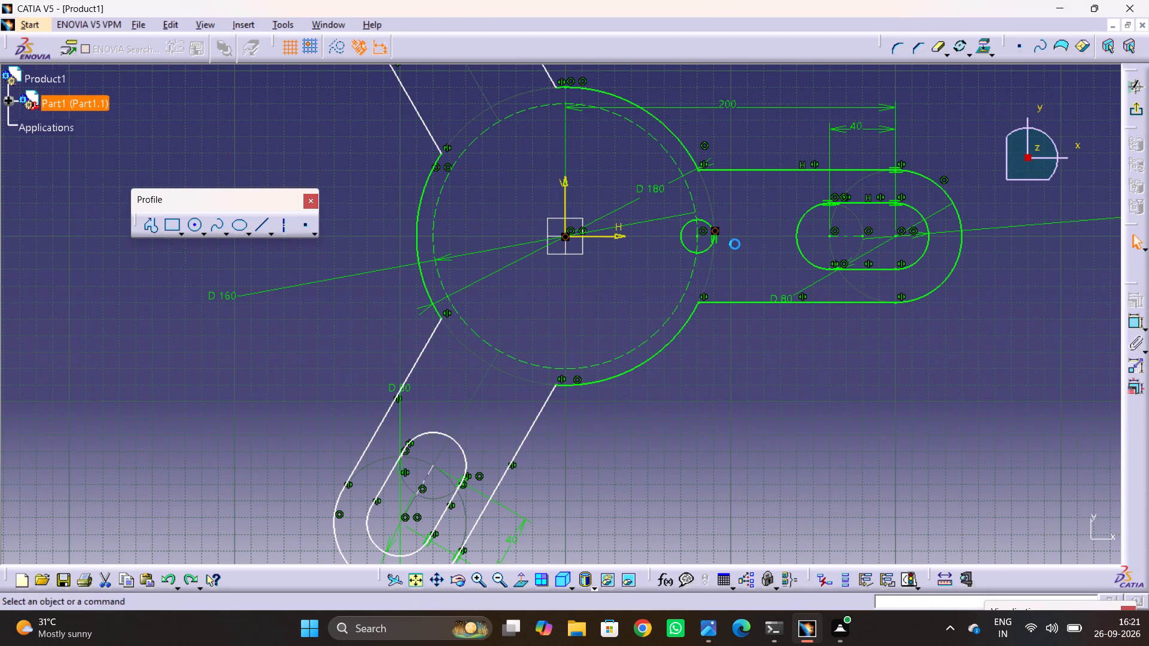
Delete only the tangency constraint between the small circle and the 180 mm hub circle.
ctrl+middle_drag(743, 251, 783, 170)
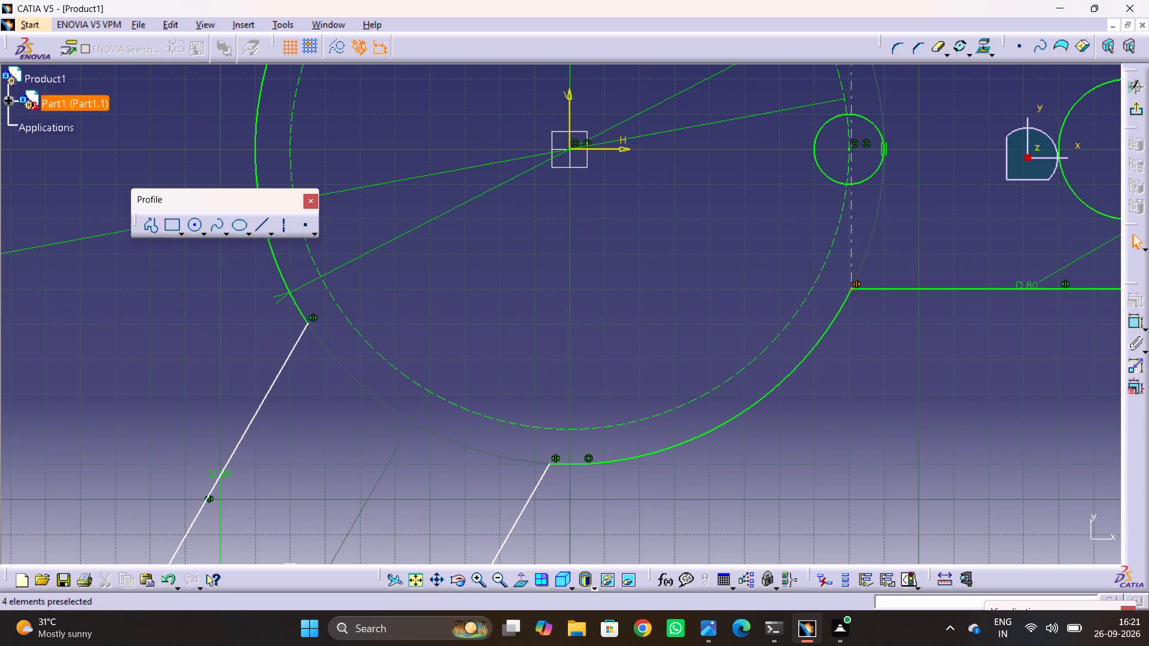
click(887, 147)
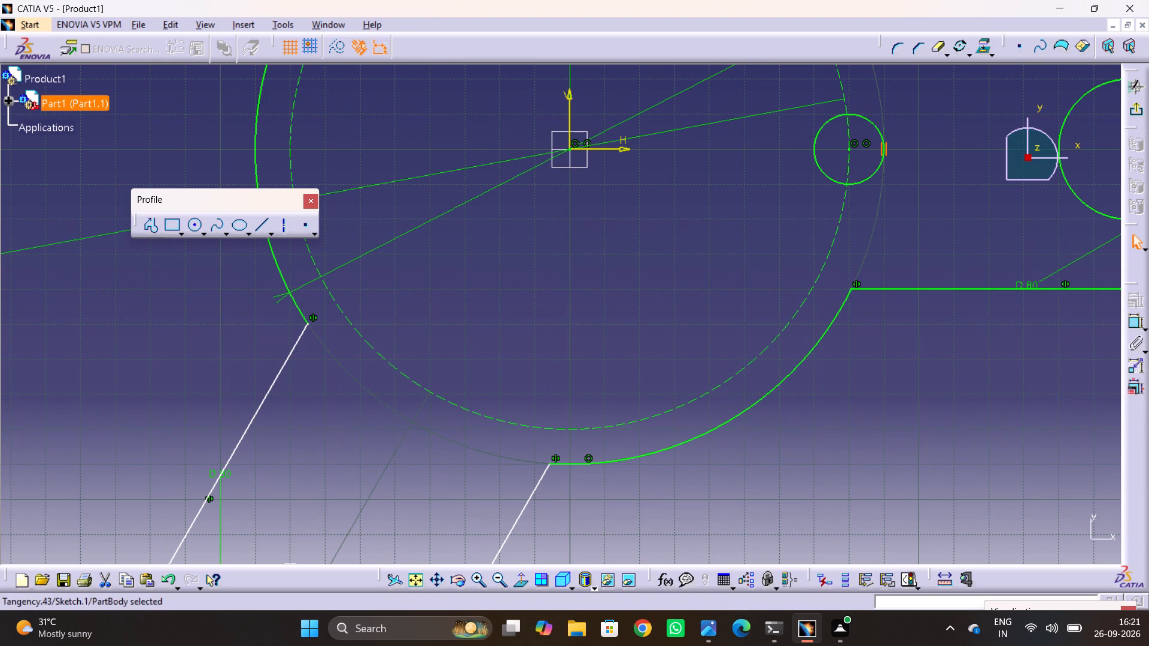
key(Delete)
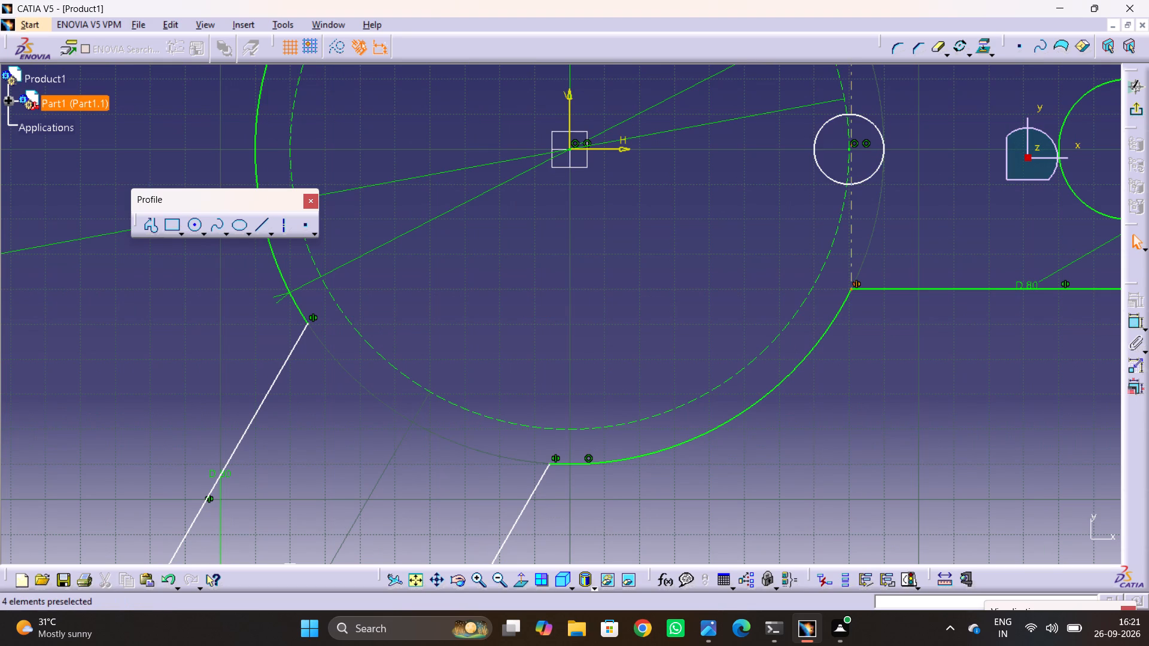
Dimension the small circle on the 160 mm construction circle and set its diameter to 10 mm, as in the reference drawing.
middle_drag(890, 175, 805, 240)
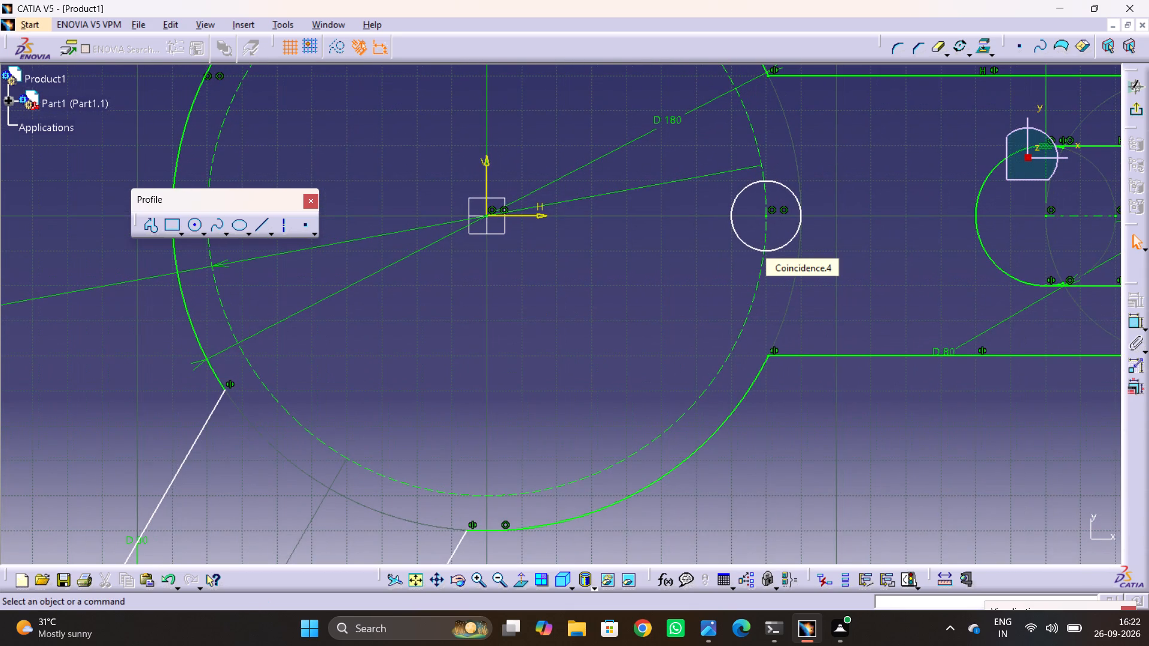
click(1141, 325)
click(1117, 337)
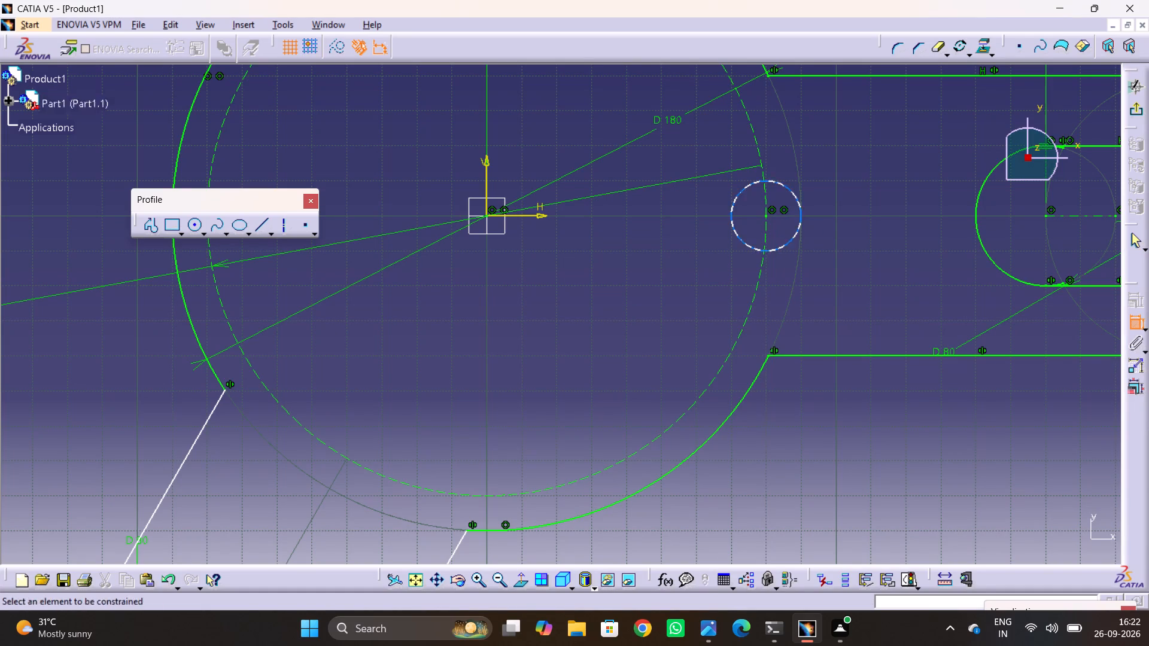
click(787, 242)
click(839, 263)
key(alt+Tab)
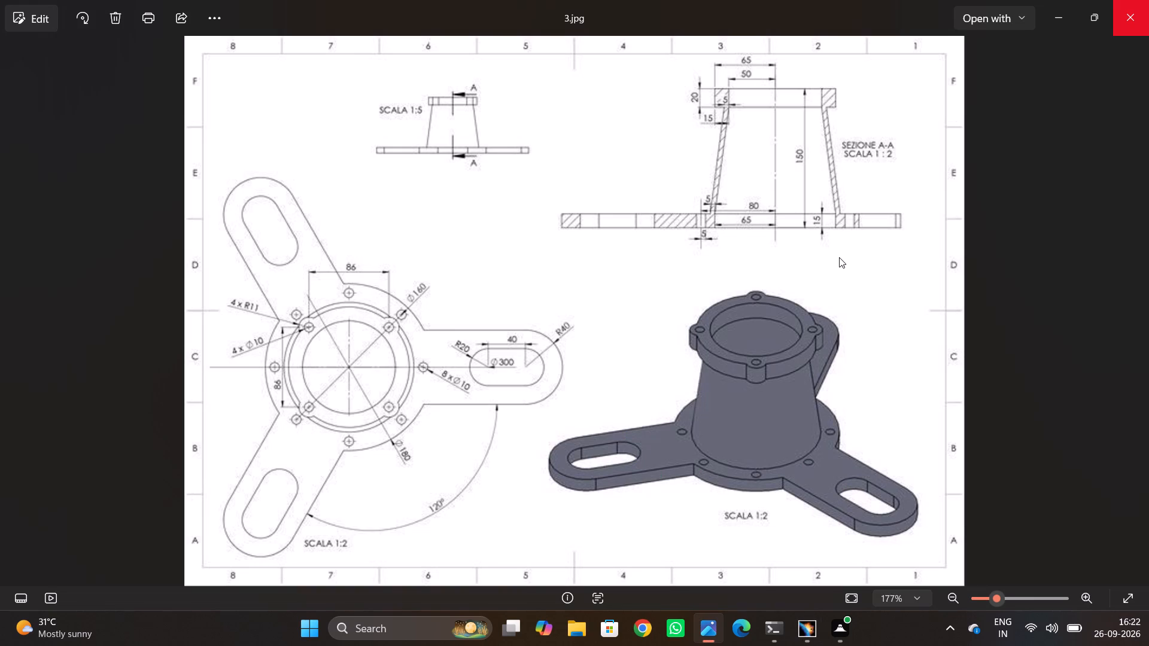
key(alt+Tab)
double_click(827, 257)
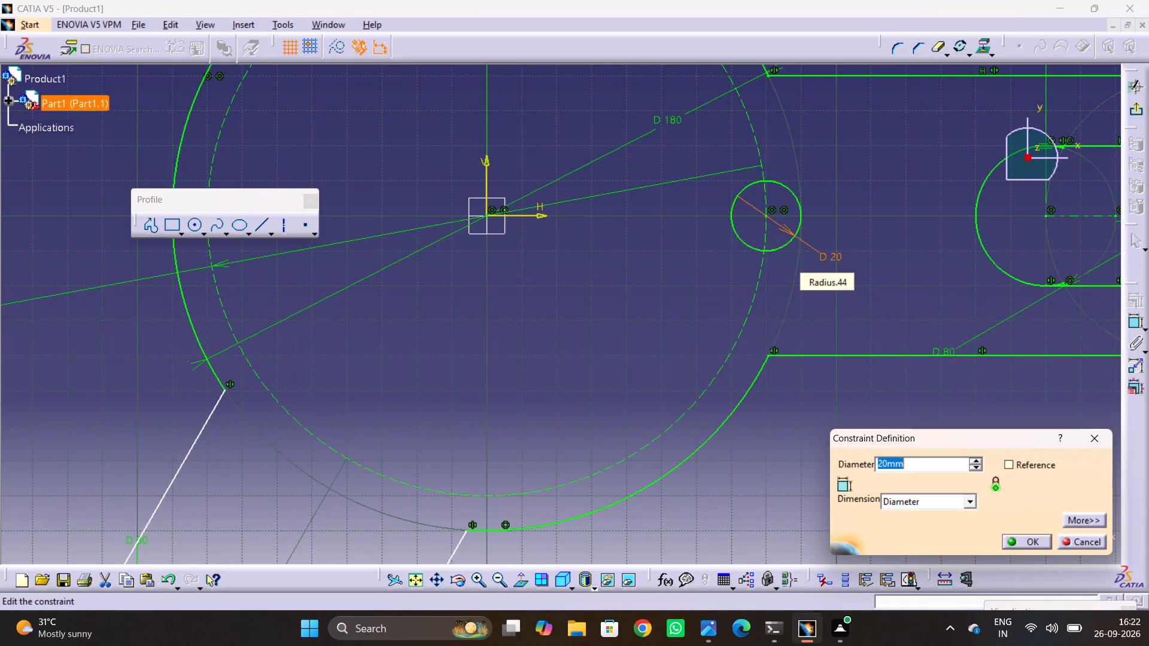
text(10)
key(Return)
click(885, 190)
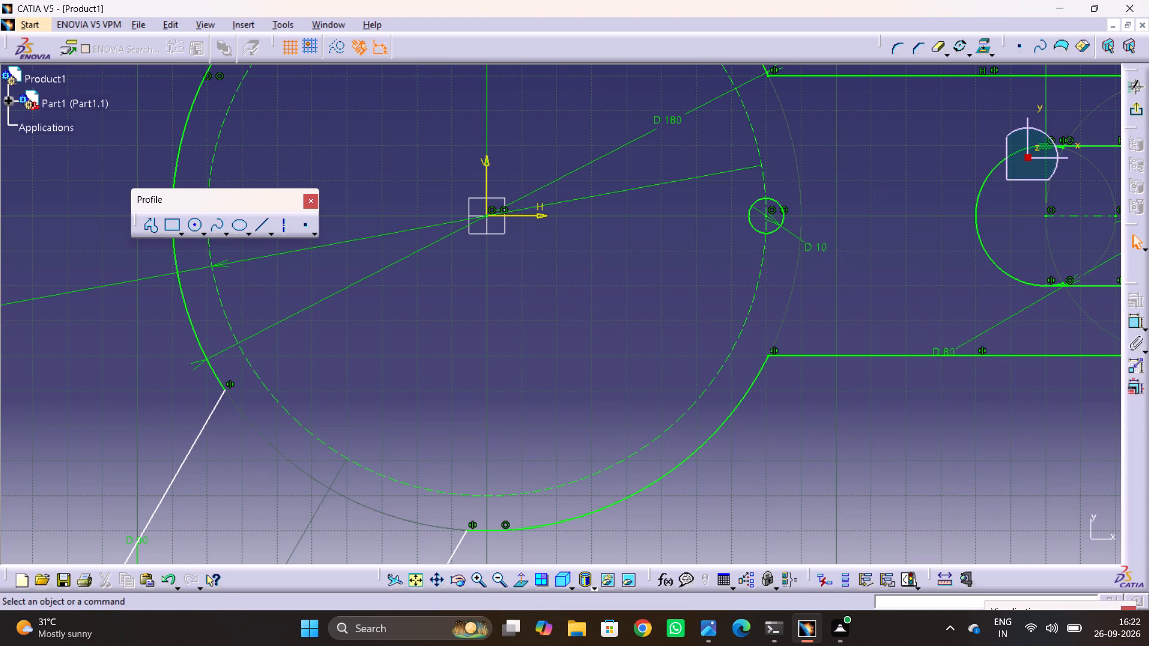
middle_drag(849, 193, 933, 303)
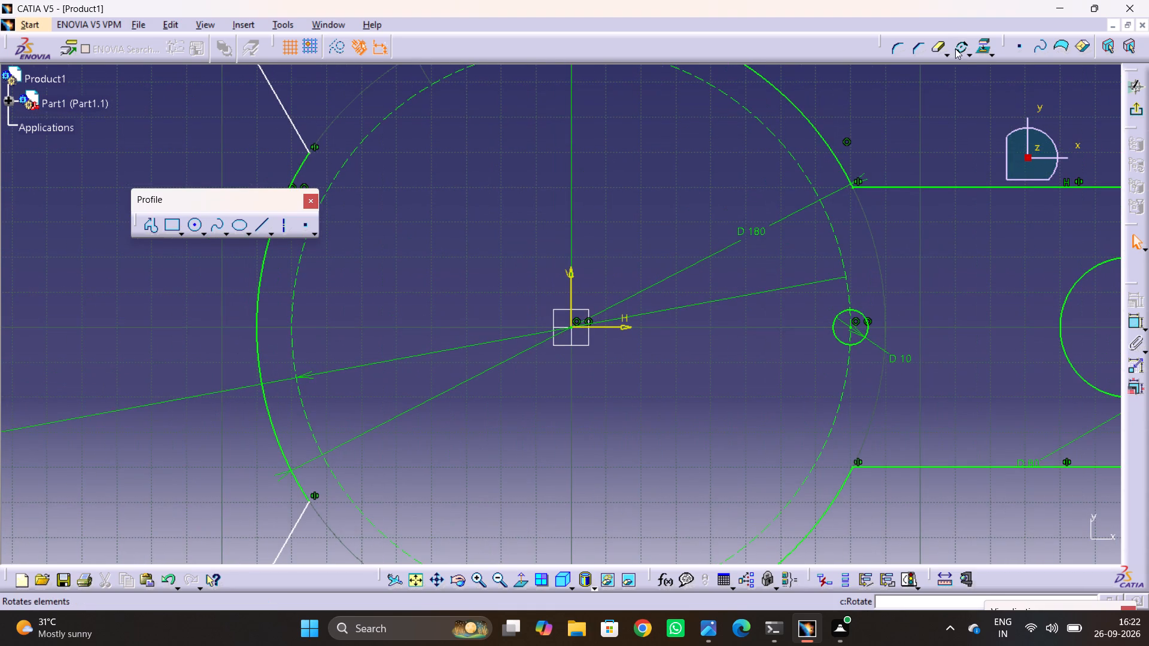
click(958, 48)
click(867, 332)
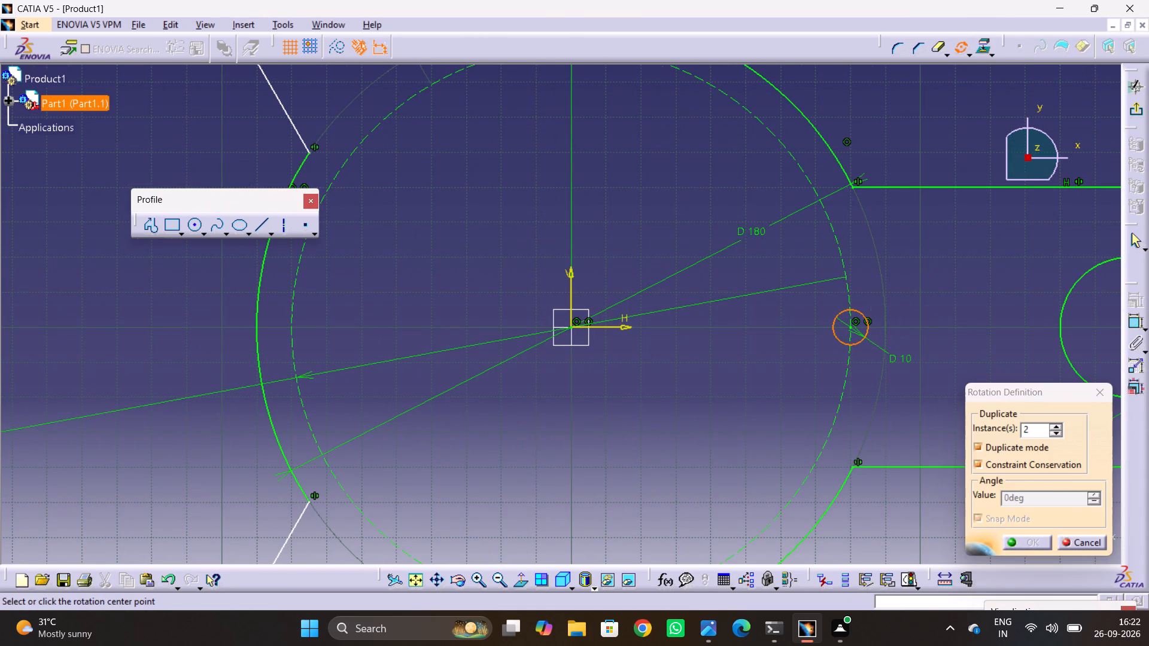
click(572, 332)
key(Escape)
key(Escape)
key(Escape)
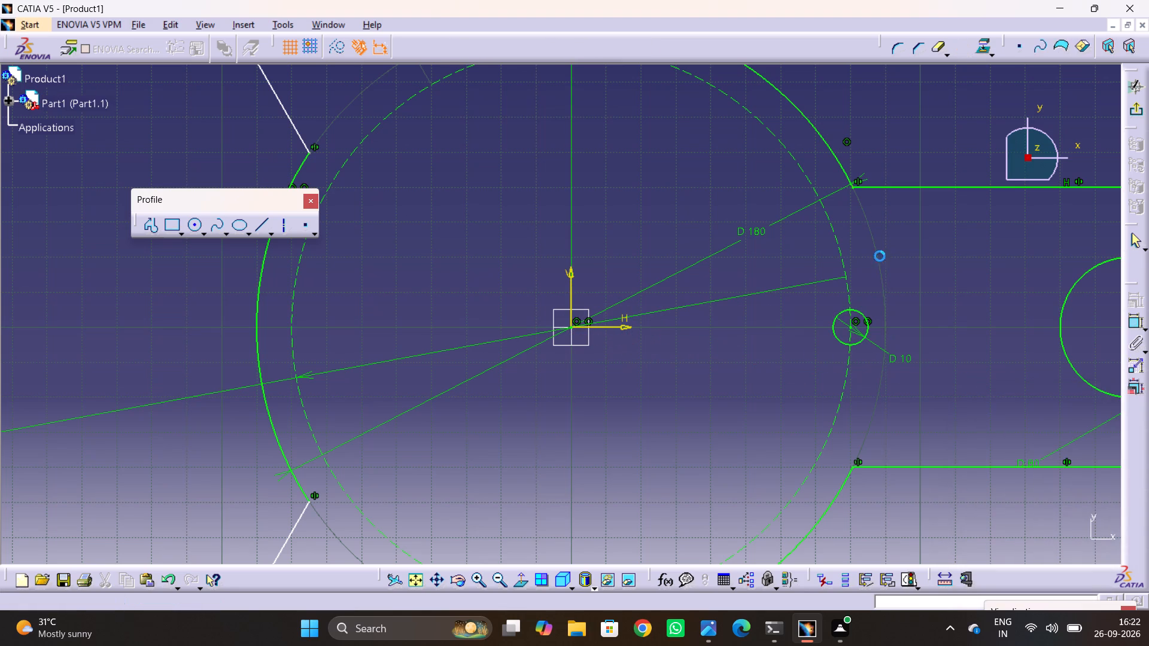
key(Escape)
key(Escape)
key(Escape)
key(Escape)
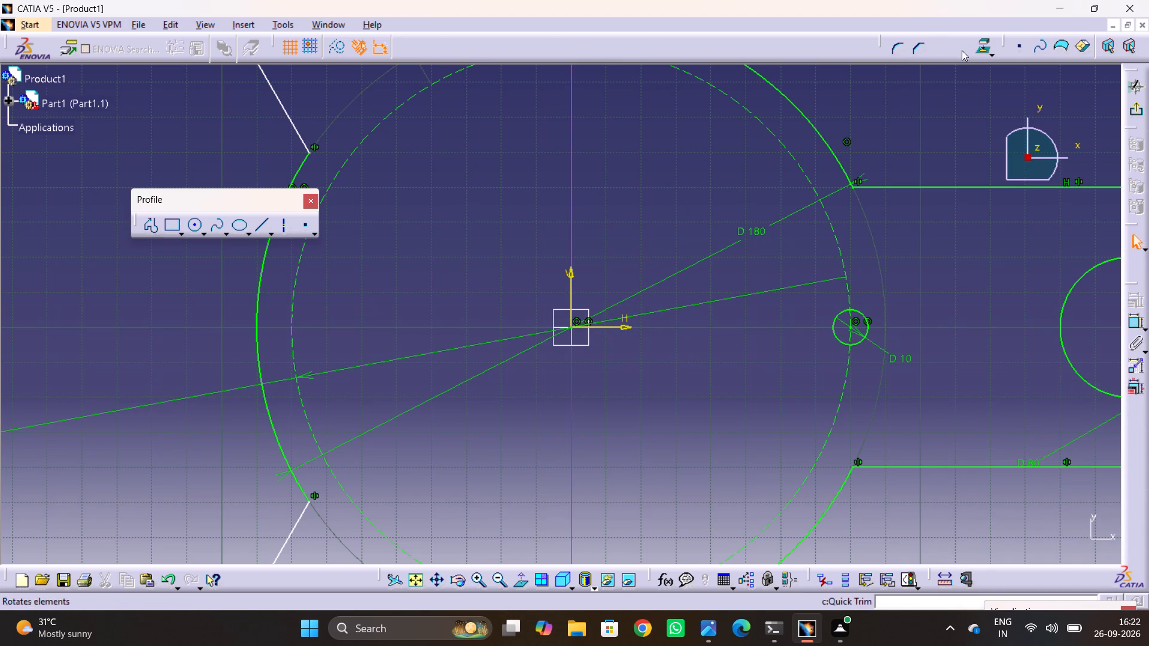
Rotate the 10 mm circle about the sketch origin with 7 duplicate instances, conserving constraints, evenly spaced around the full 160 mm construction circle.
click(962, 50)
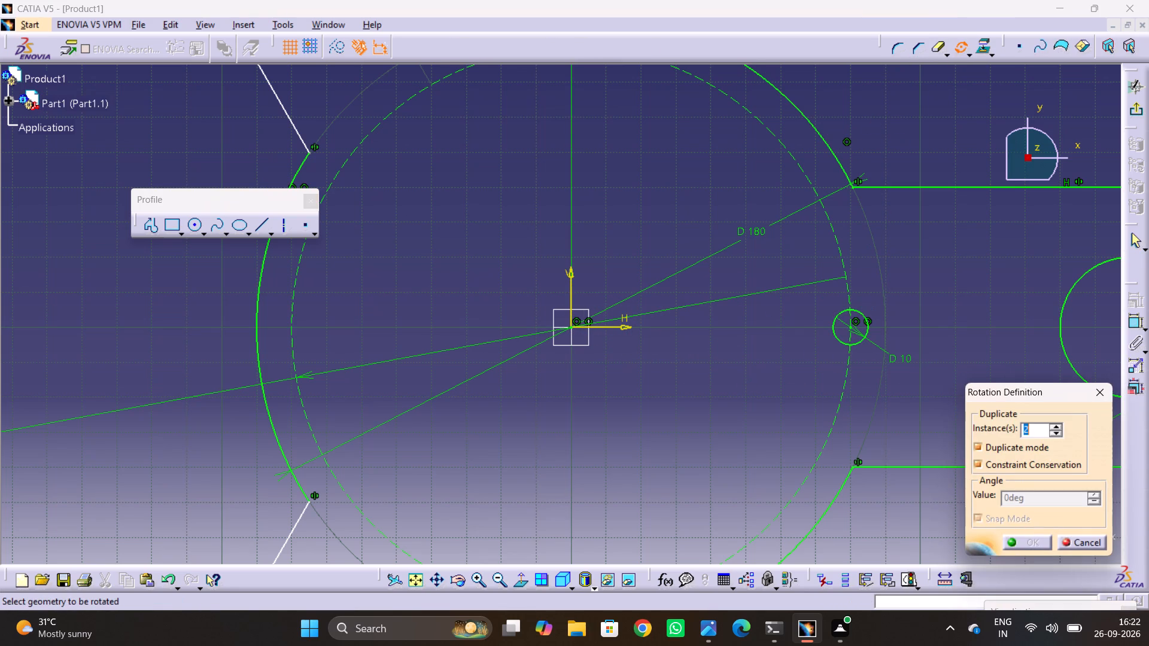
click(836, 313)
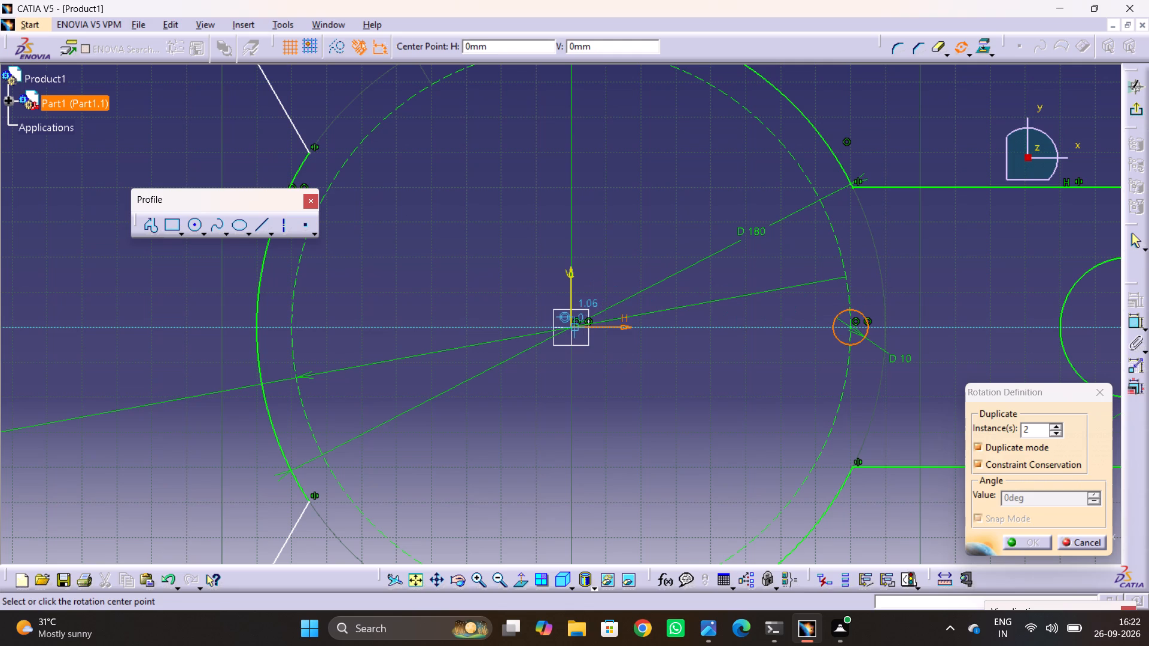
click(570, 327)
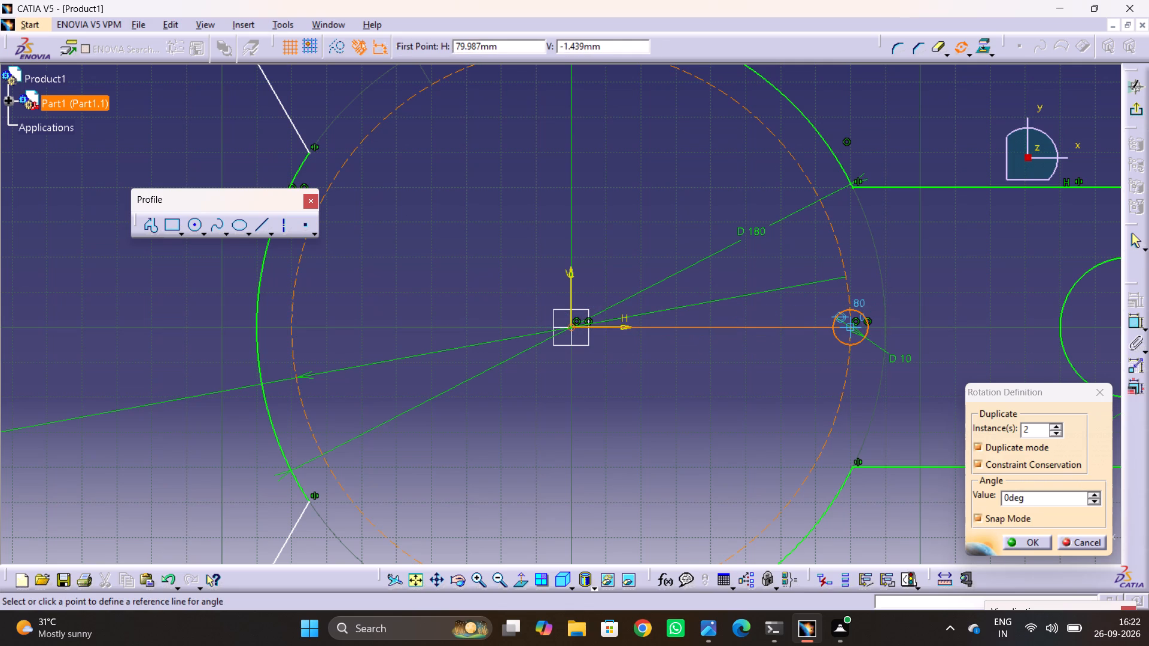
click(853, 325)
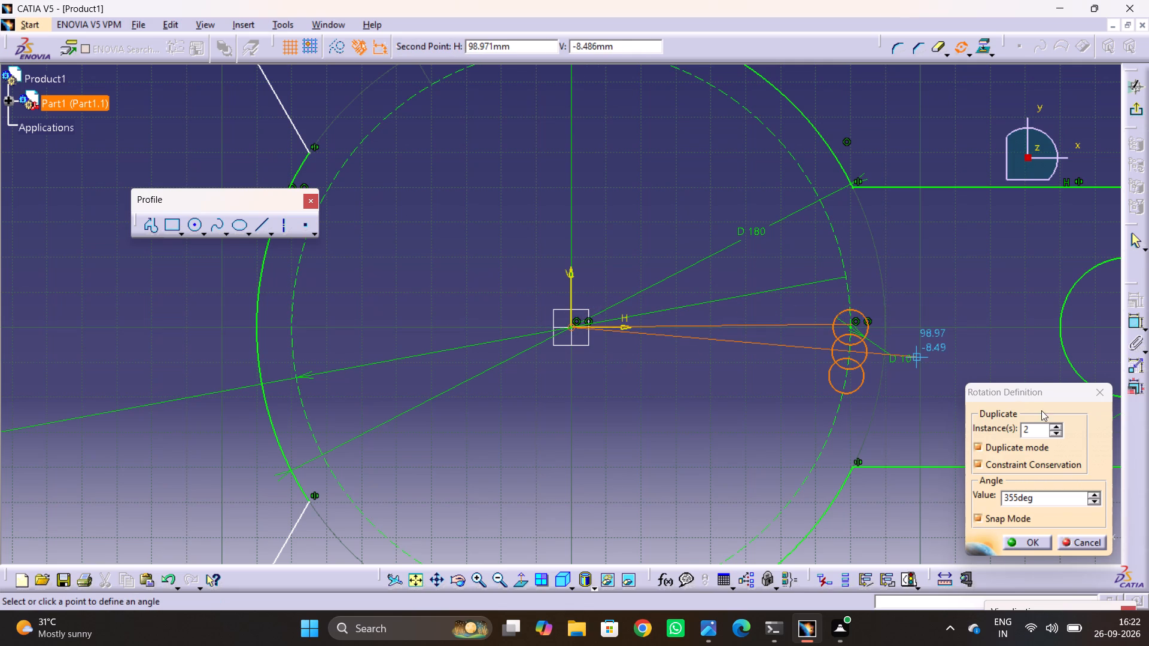
triple_click(1057, 425)
double_click(1057, 425)
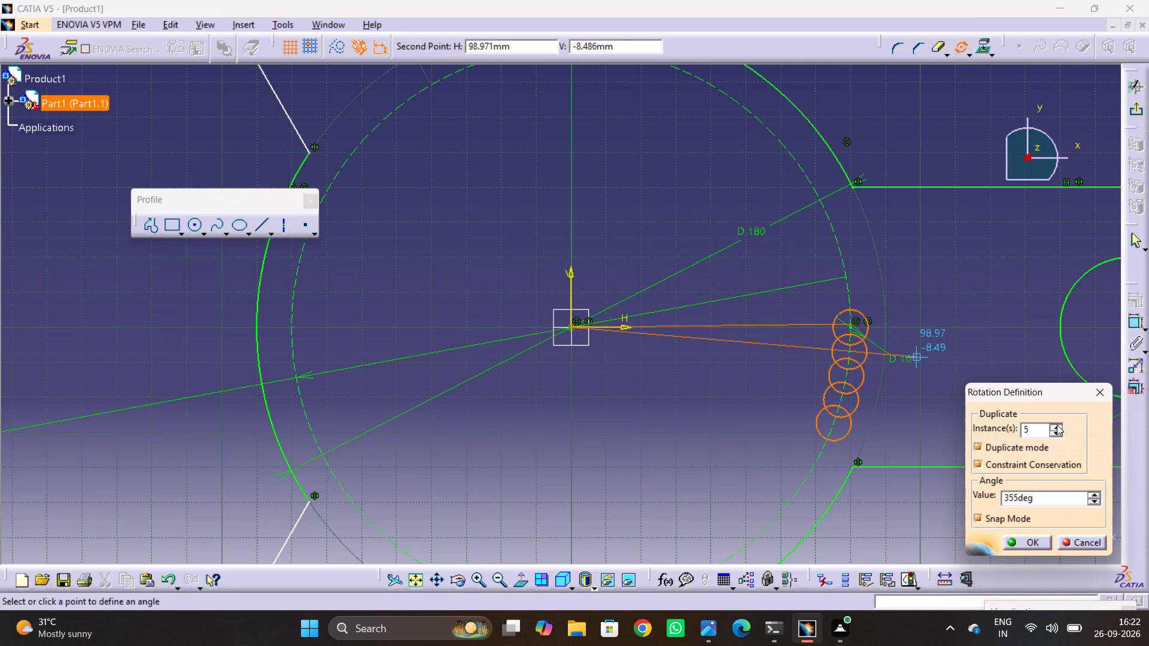
click(1057, 425)
click(1057, 425)
click(1057, 425)
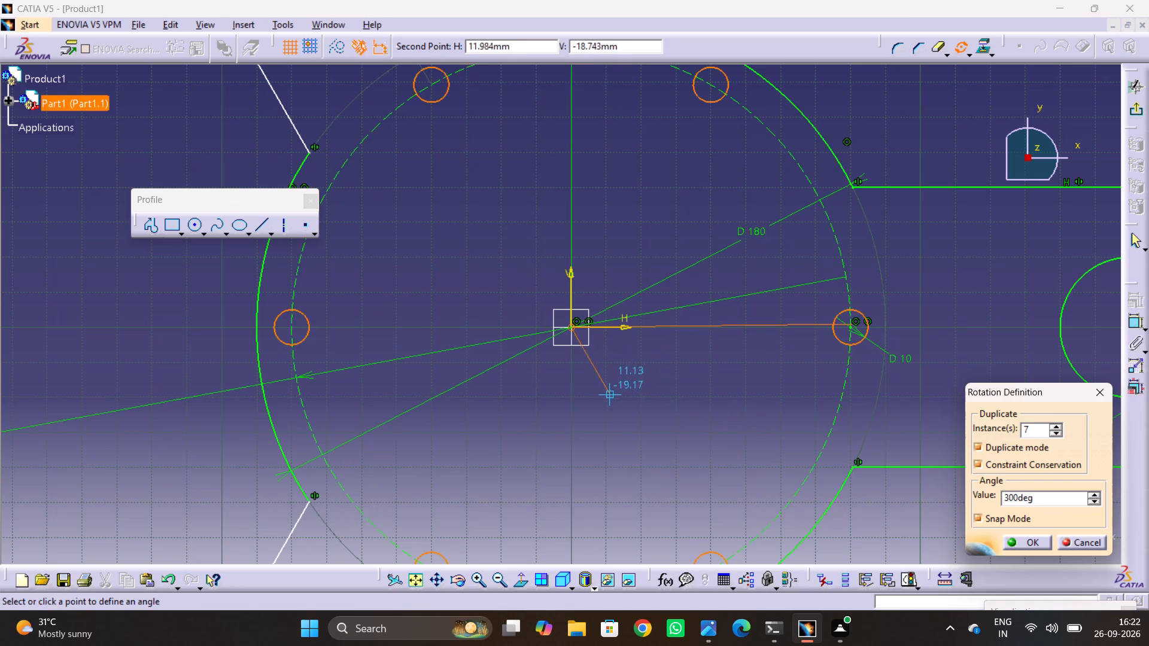
middle_drag(624, 375, 621, 476)
ctrl+middle_drag(620, 409, 613, 487)
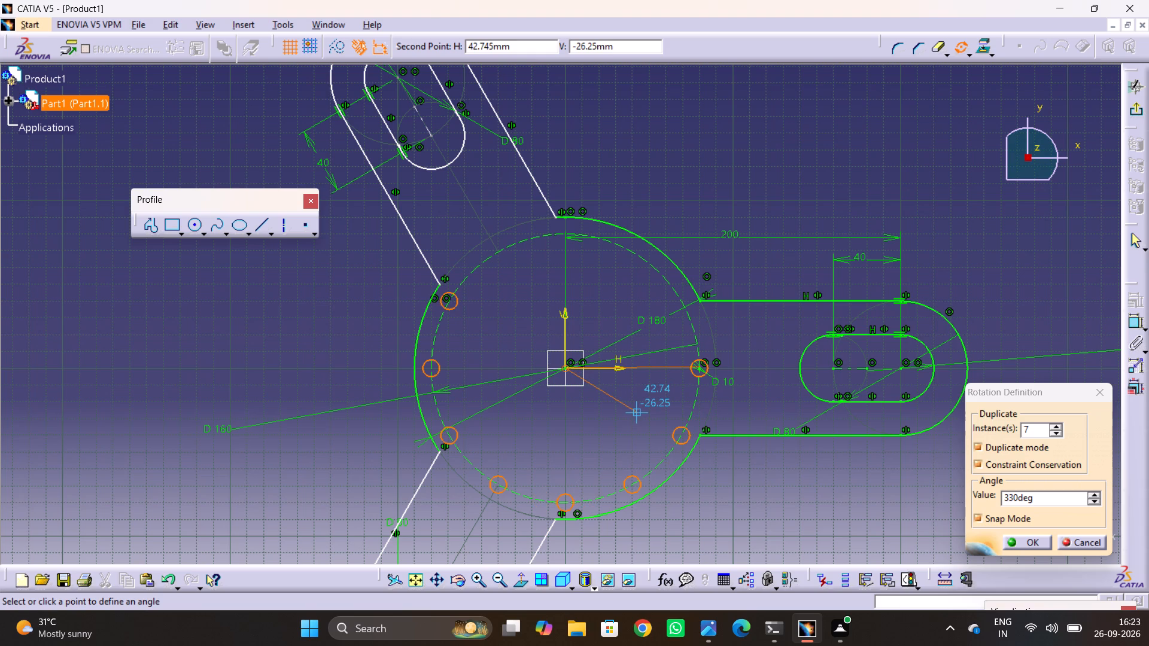
click(596, 401)
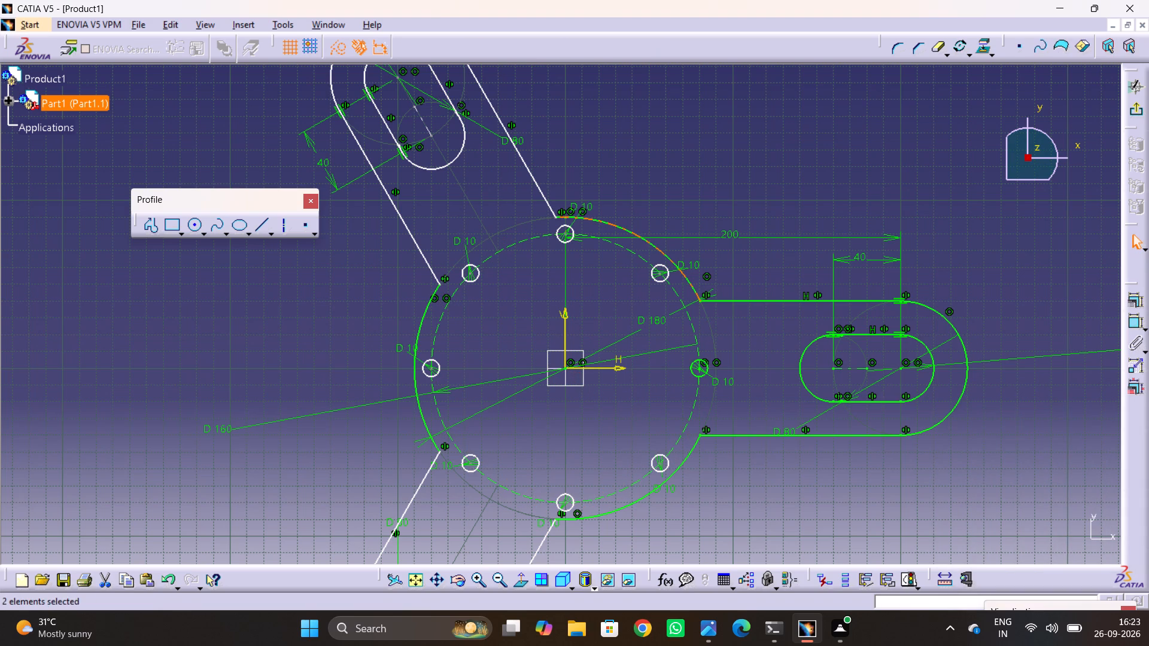
Check the hole pattern against the reference drawing and exit the base-plate sketch.
ctrl+middle_drag(616, 254, 618, 242)
middle_drag(615, 391, 634, 320)
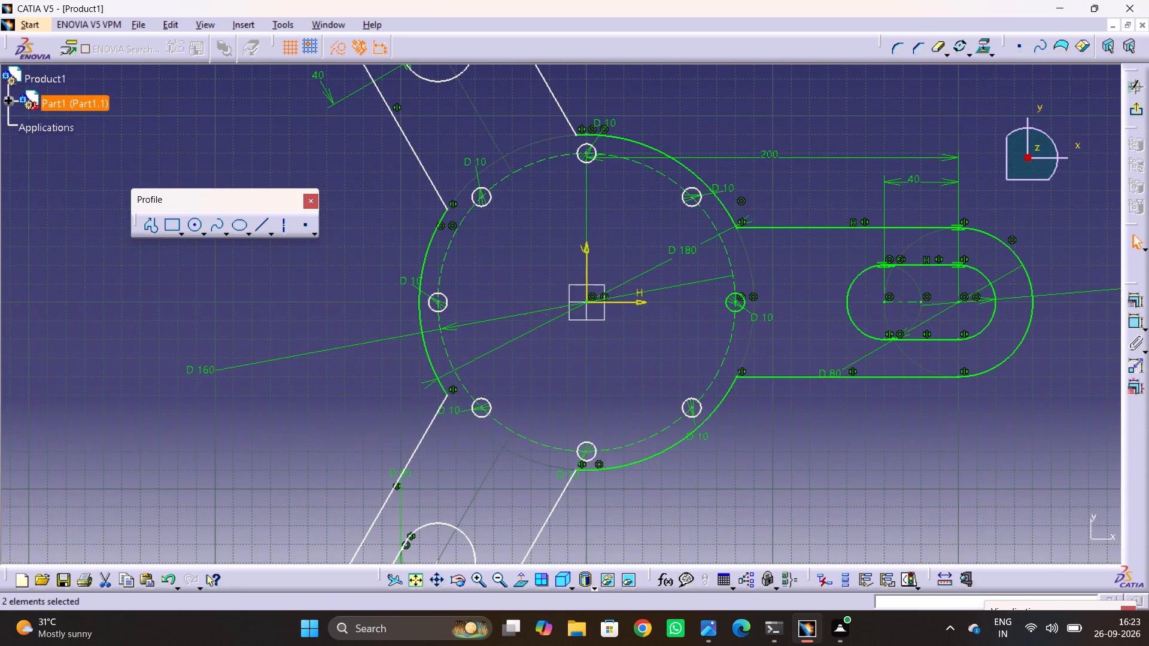
key(alt+Tab)
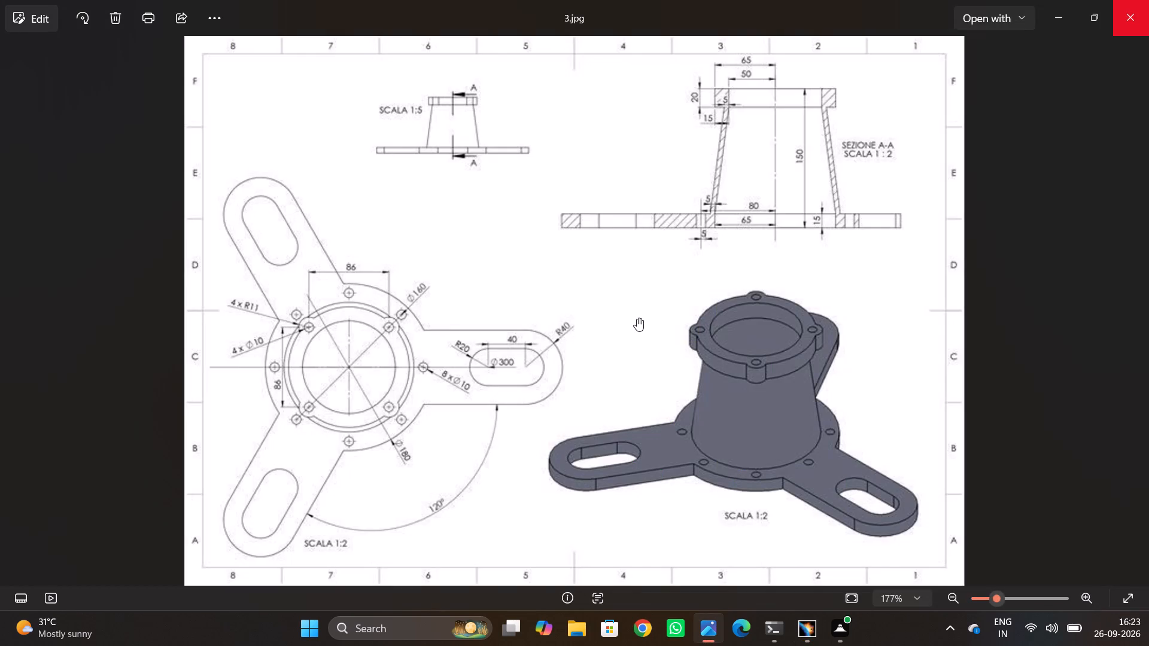
key(alt+Tab)
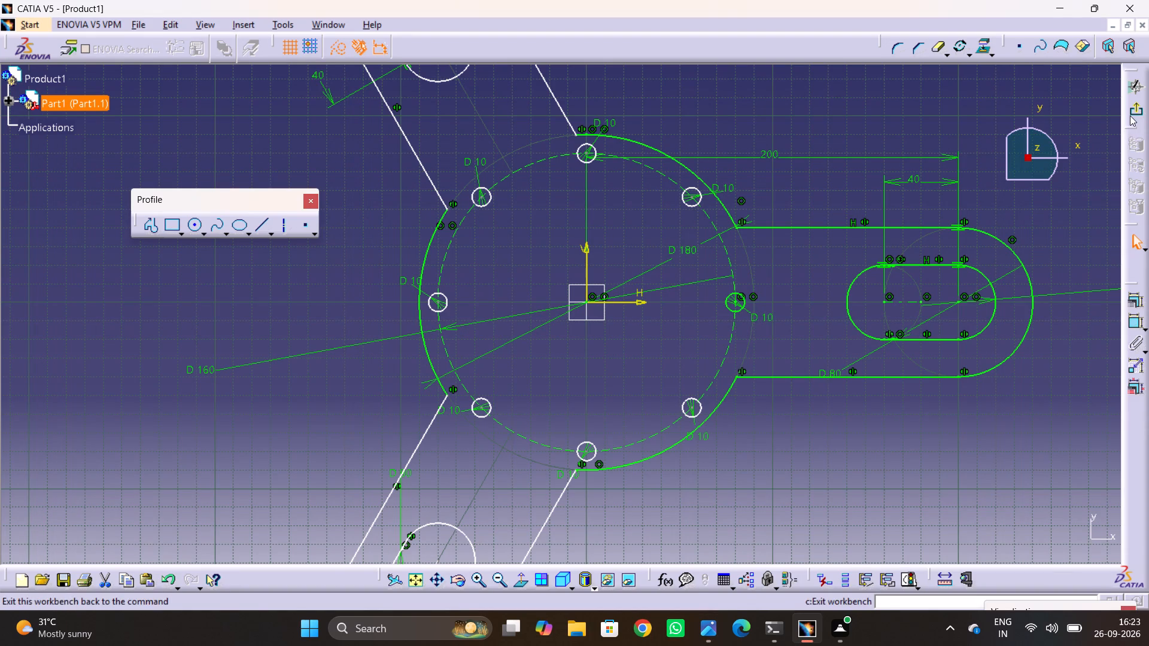
click(1130, 115)
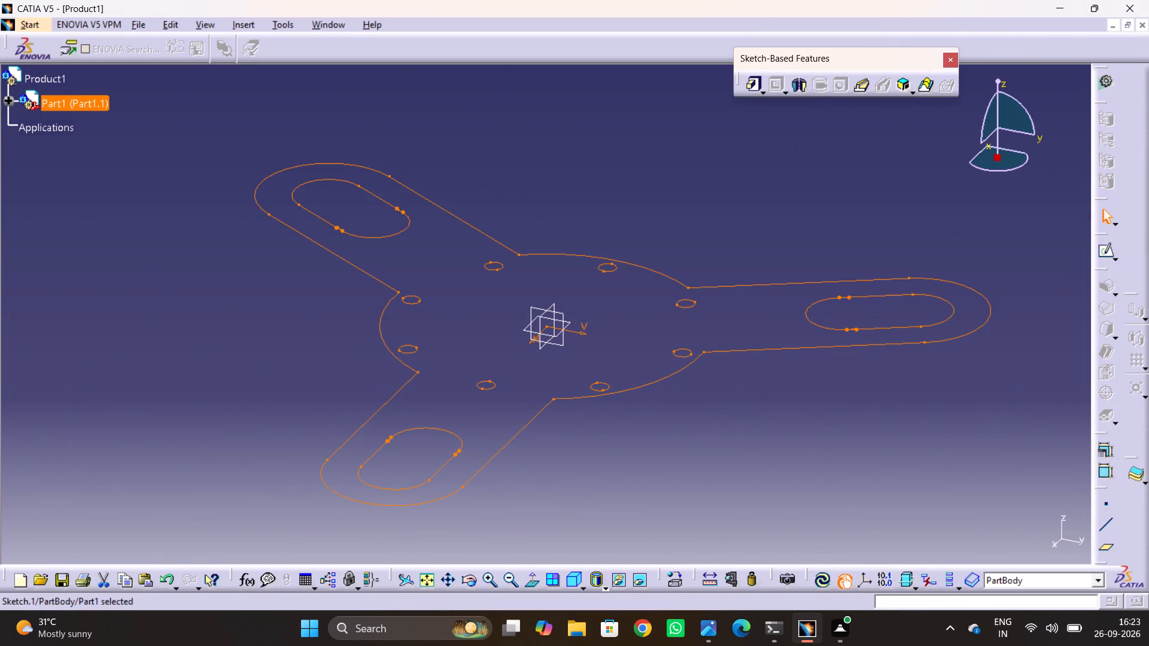
Reopen the base-plate sketch and quick-trim the stray arc and short line at the hub end of the horizontal arm's slot, upper edge.
click(651, 185)
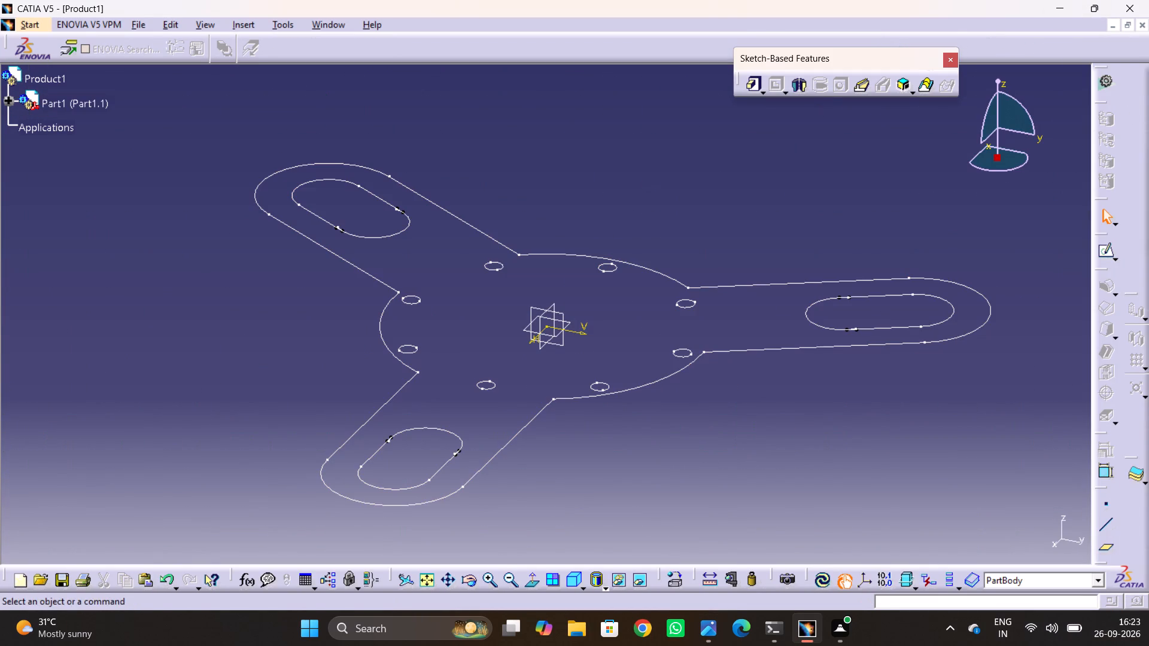
double_click(613, 392)
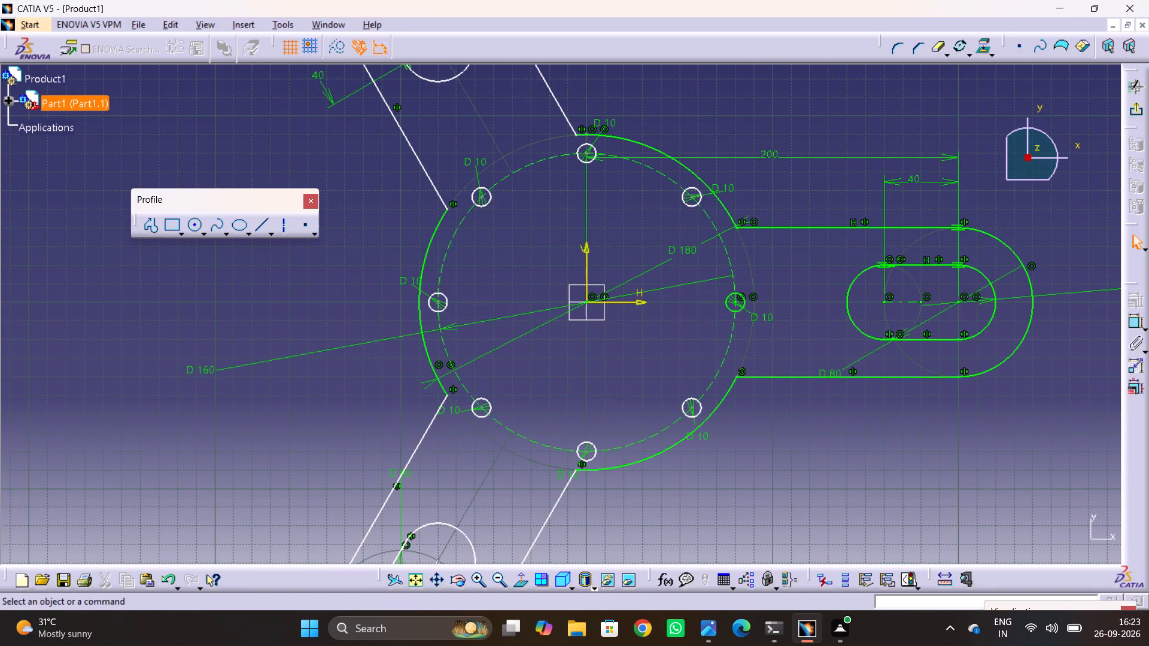
ctrl+middle_drag(905, 282, 945, 174)
middle_drag(1001, 241, 343, 298)
ctrl+middle_drag(676, 259, 718, 167)
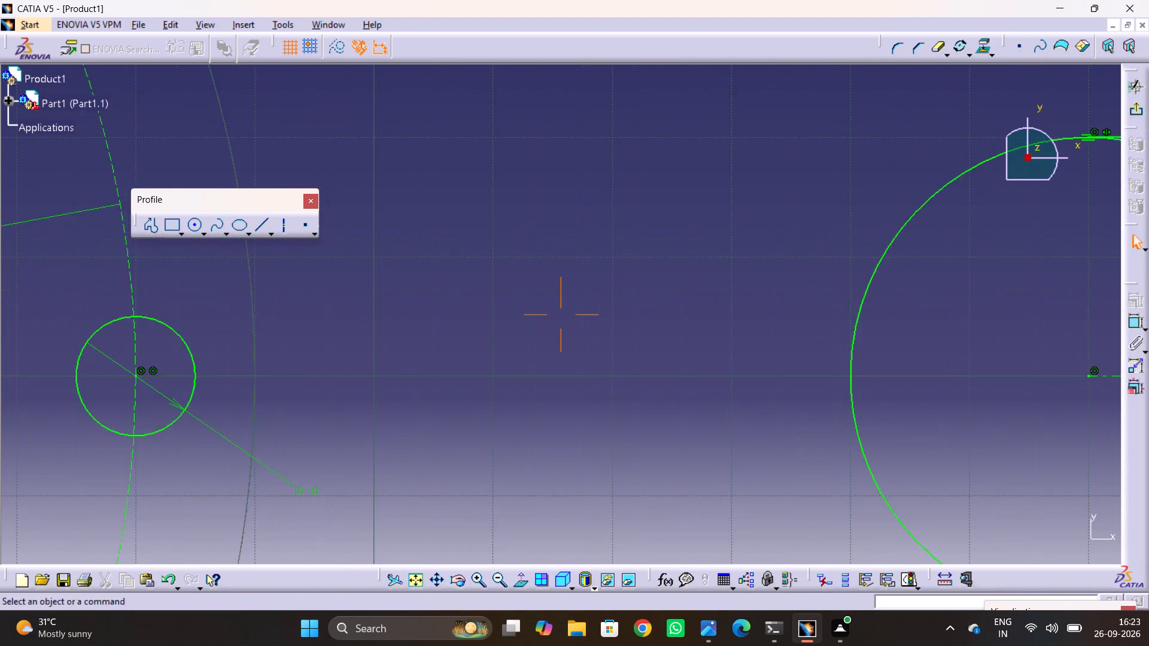
middle_drag(908, 223, 320, 295)
ctrl+middle_drag(683, 235, 656, 121)
ctrl+scroll(656, 122, up, 1)
middle_drag(521, 170, 579, 383)
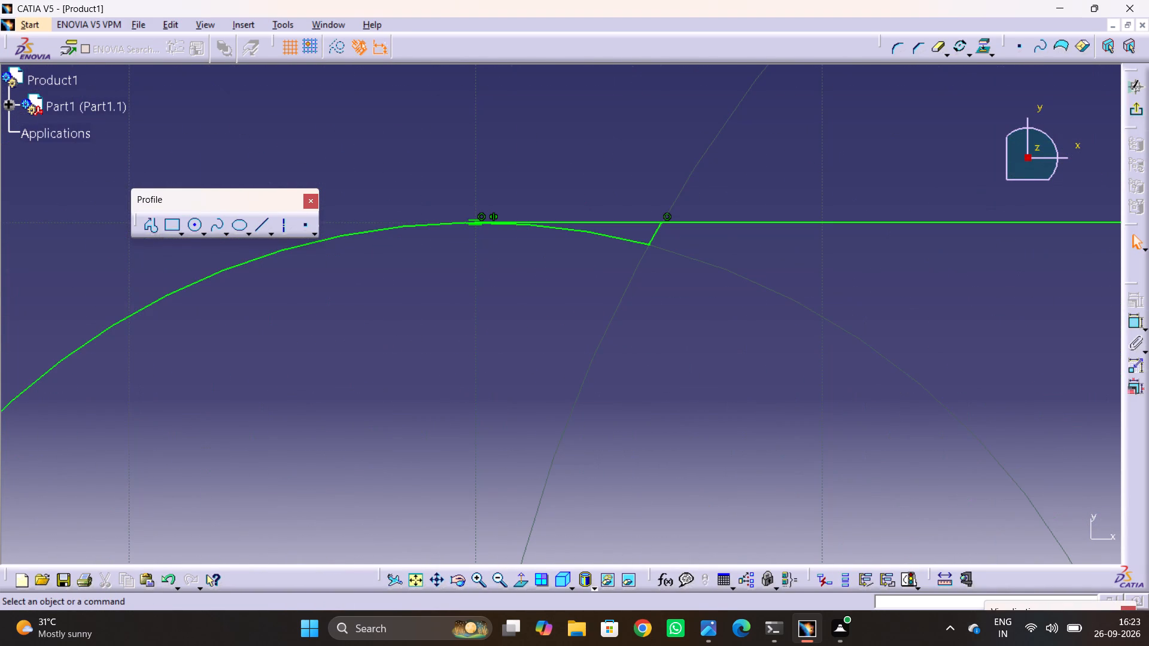
double_click(937, 51)
click(609, 233)
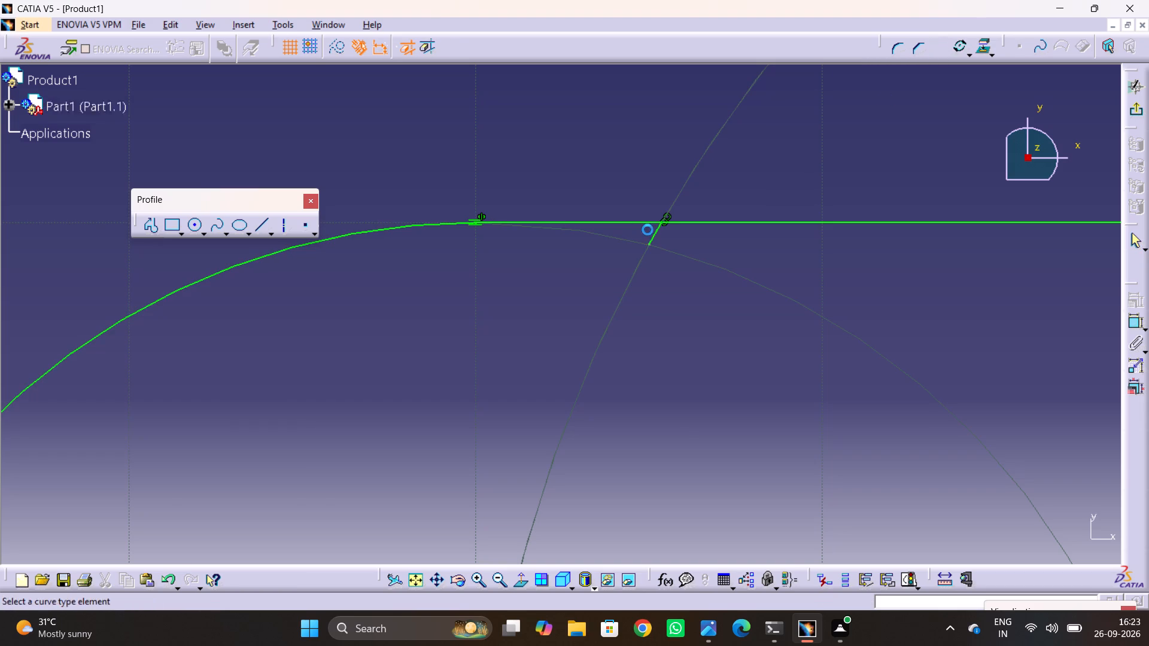
click(655, 234)
Quick-trim the stray arc and short line at the hub end of the horizontal arm's slot, lower edge.
ctrl+middle_drag(844, 292, 839, 452)
middle_drag(857, 445, 760, 172)
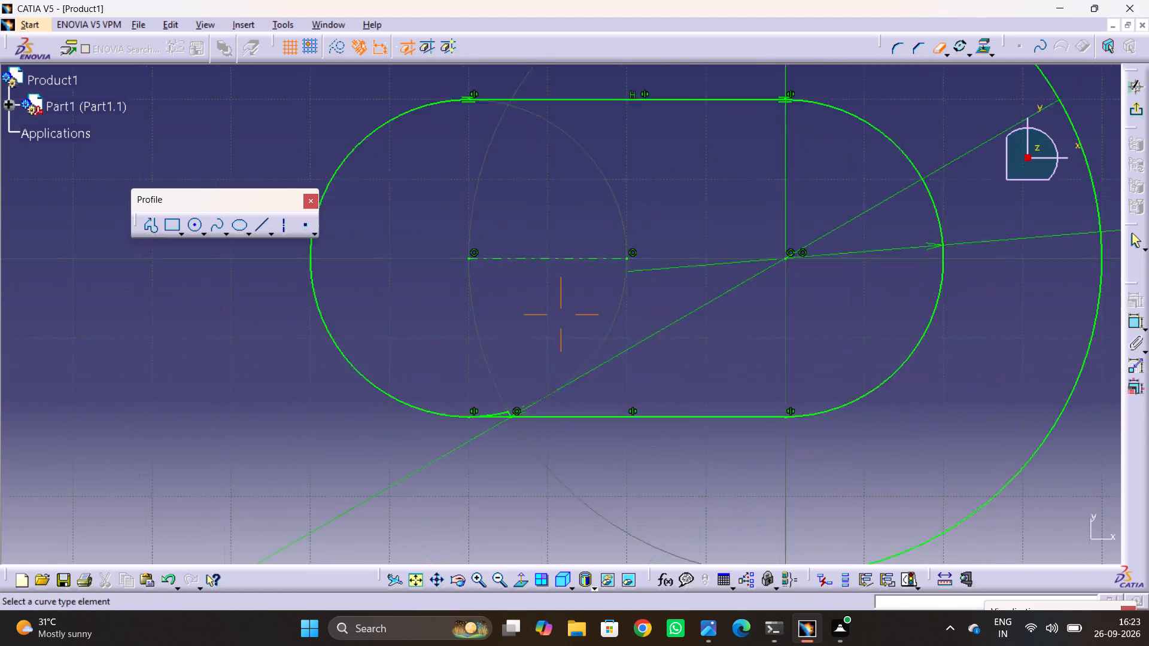
middle_drag(760, 172, 757, 152)
ctrl+middle_drag(462, 321, 503, 217)
middle_drag(446, 278, 759, 293)
ctrl+middle_drag(621, 331, 621, 333)
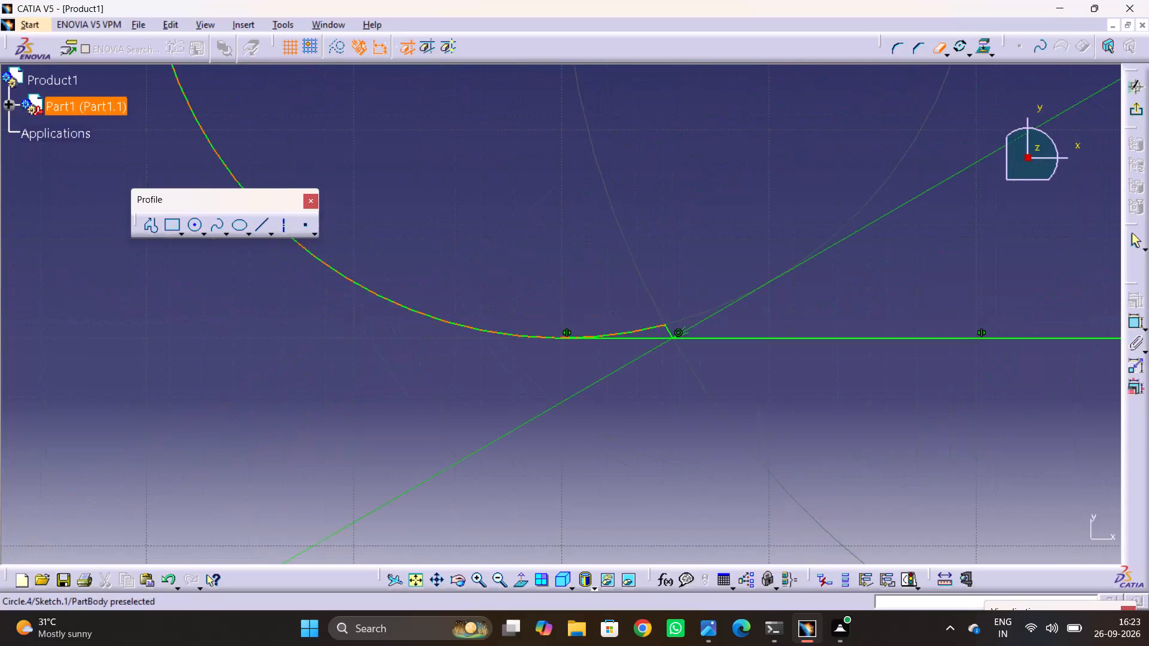
ctrl+middle_drag(621, 333, 666, 233)
click(728, 358)
click(792, 342)
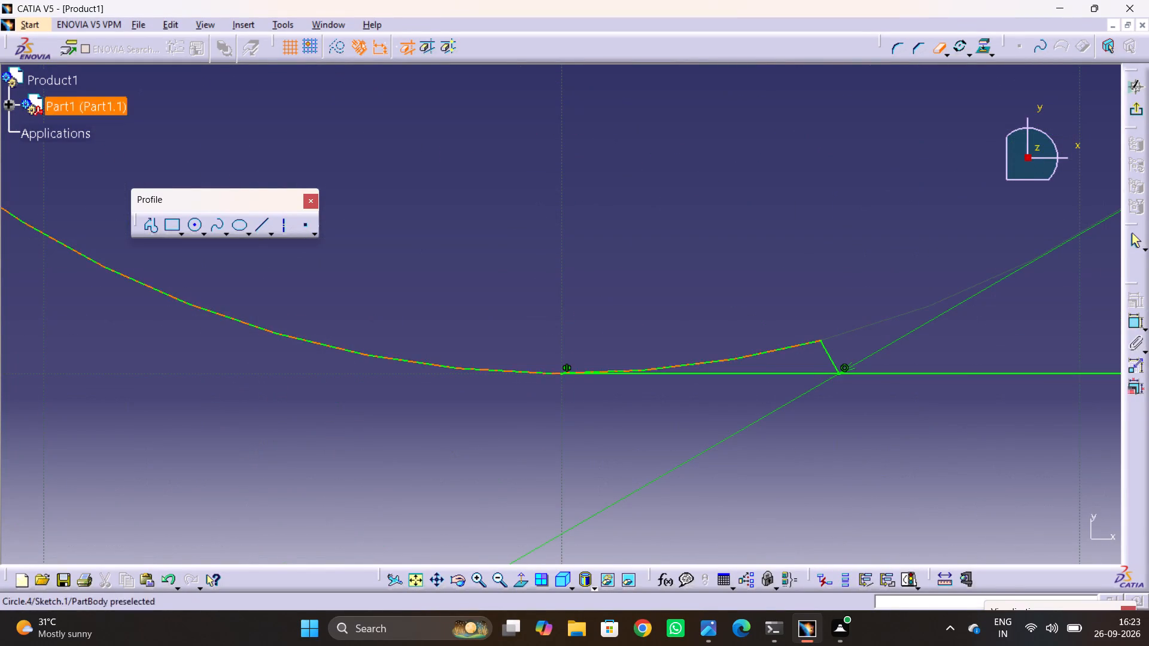
click(804, 346)
click(822, 351)
Quick-trim the stray arc and short line at the hub end of the lower-left arm's slot, on its lower-right edge.
ctrl+middle_drag(640, 234, 676, 403)
ctrl+middle_drag(604, 222, 610, 347)
middle_drag(564, 349, 849, 272)
middle_drag(307, 355, 756, 206)
middle_drag(551, 397, 551, 368)
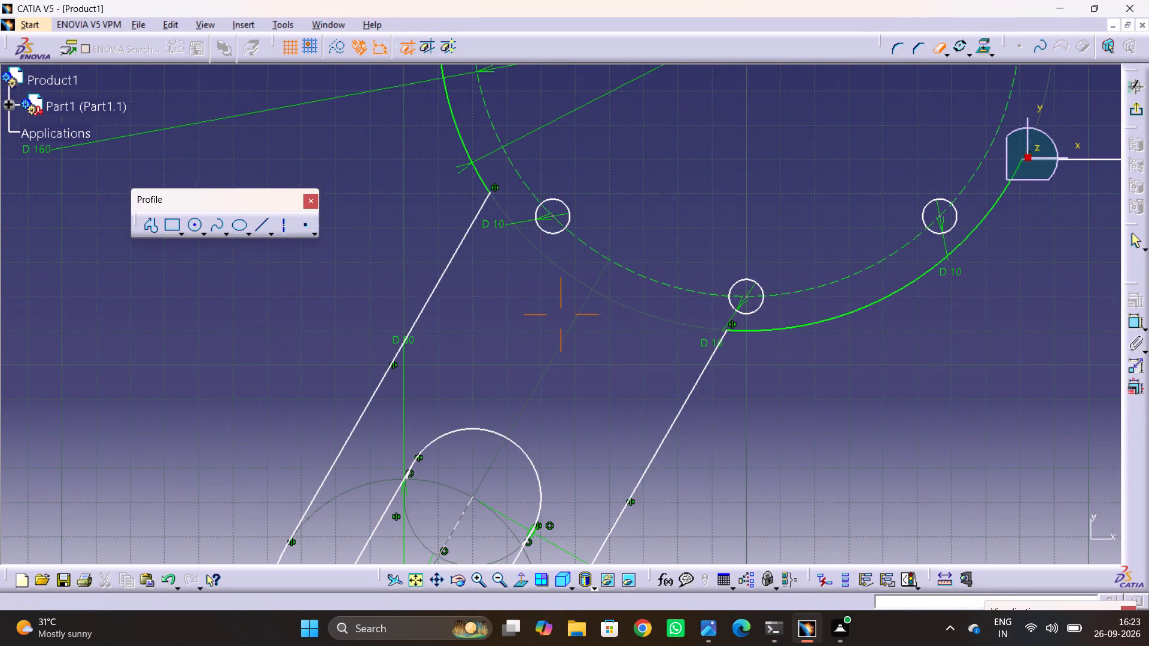
middle_drag(551, 368, 611, 133)
ctrl+middle_drag(595, 304, 630, 103)
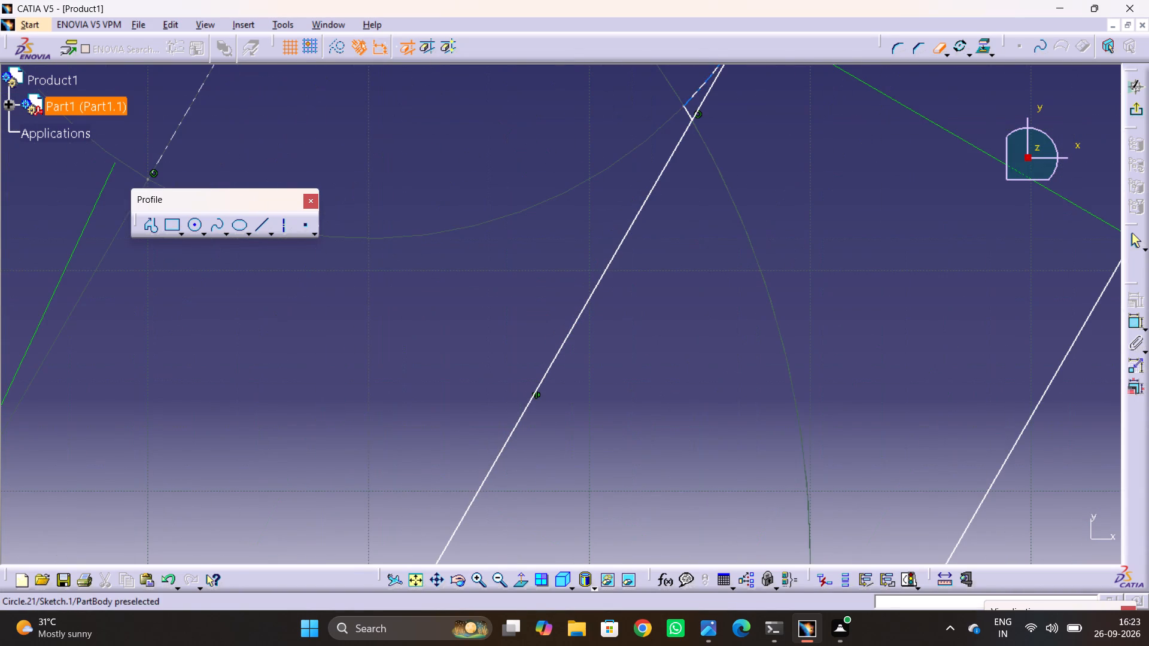
click(686, 100)
click(689, 113)
Quick-trim the stray arc and short line at the hub end of the lower-left arm's slot, on its upper-left edge.
middle_drag(533, 196, 764, 496)
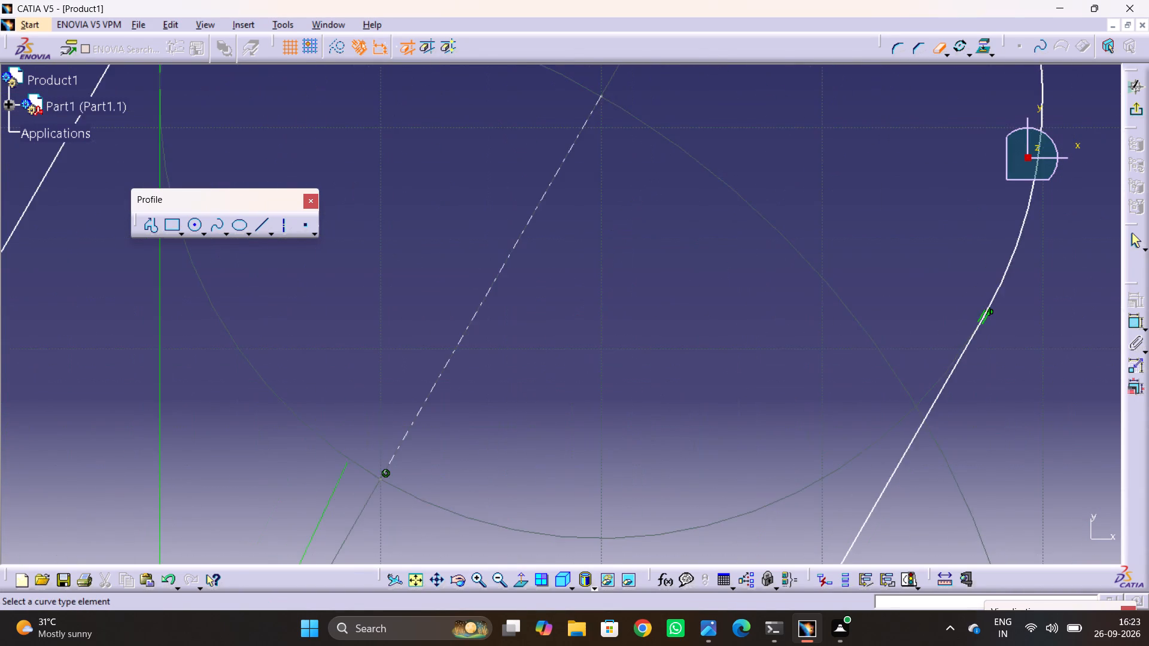
middle_drag(572, 242, 740, 450)
middle_drag(444, 361, 588, 472)
ctrl+middle_drag(530, 340, 548, 233)
middle_drag(534, 231, 781, 303)
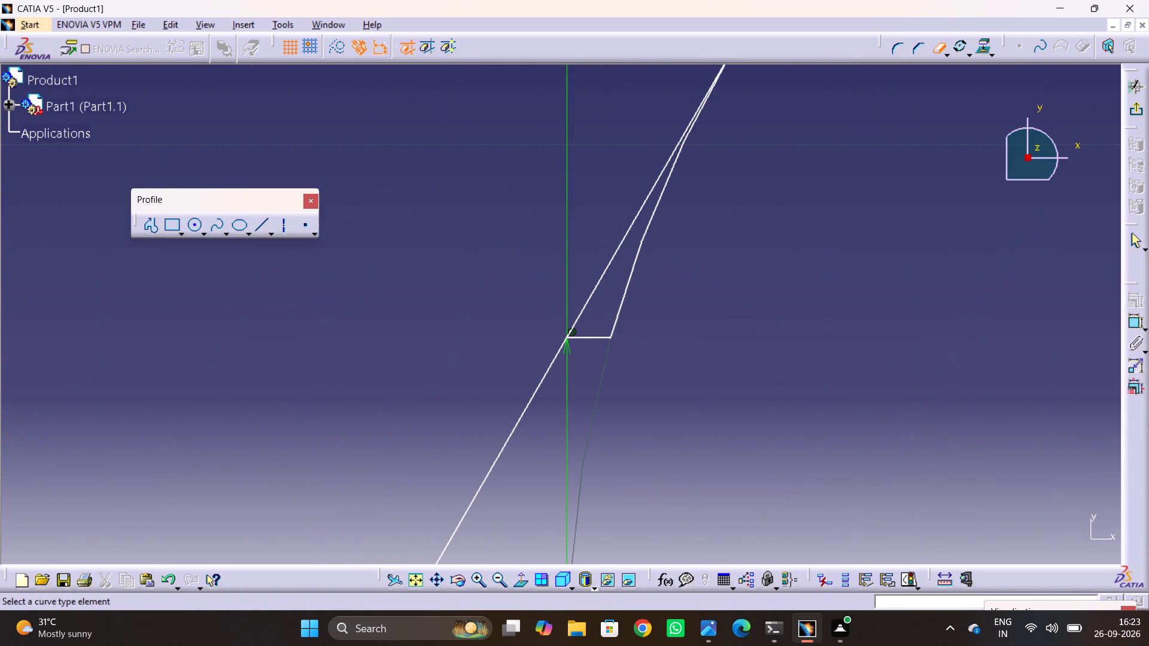
click(622, 303)
drag(619, 307, 618, 312)
click(594, 339)
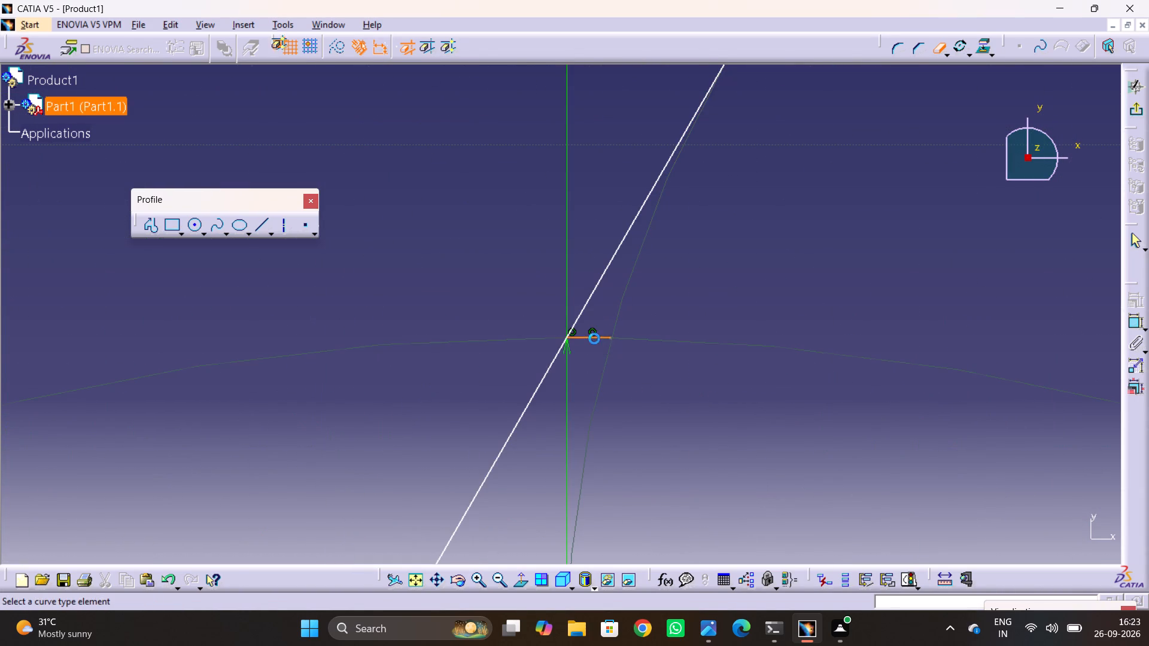
Quick-trim the stray arc and short line at the hub end of the upper-left arm's slot, on its lower-left edge.
ctrl+middle_drag(756, 294, 767, 478)
ctrl+middle_drag(740, 361, 736, 439)
middle_drag(708, 450, 850, 162)
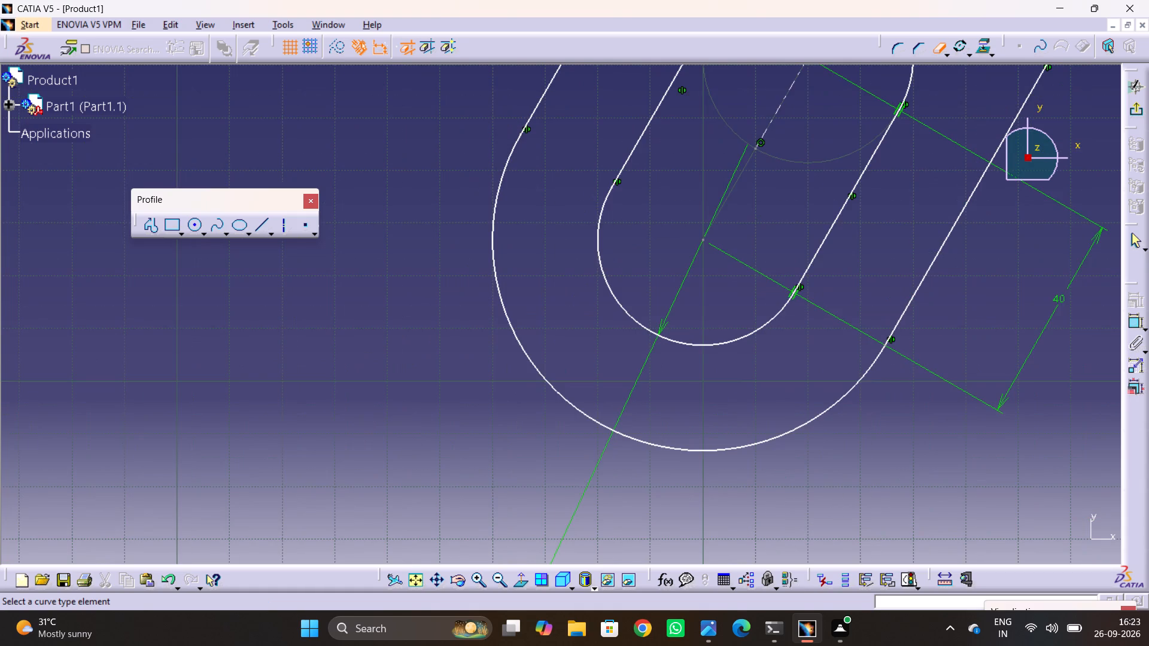
middle_drag(731, 201, 606, 620)
middle_drag(603, 105, 651, 510)
middle_drag(531, 44, 579, 444)
middle_drag(792, 142, 627, 554)
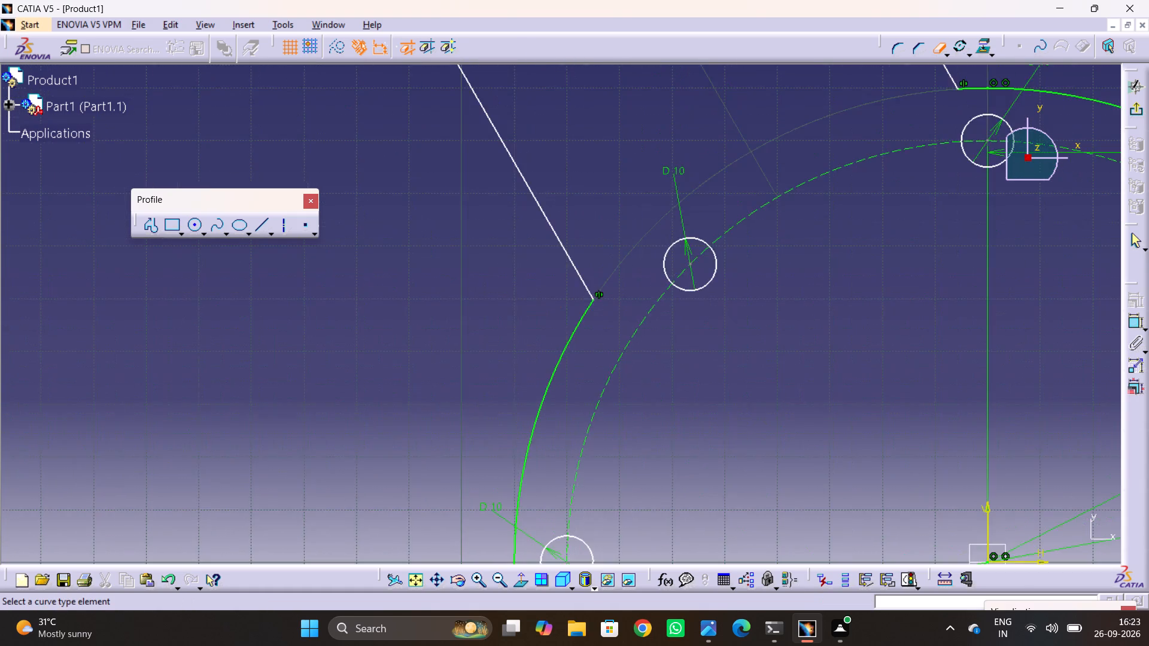
middle_drag(637, 326, 698, 639)
middle_drag(536, 193, 603, 429)
ctrl+middle_drag(614, 441, 661, 318)
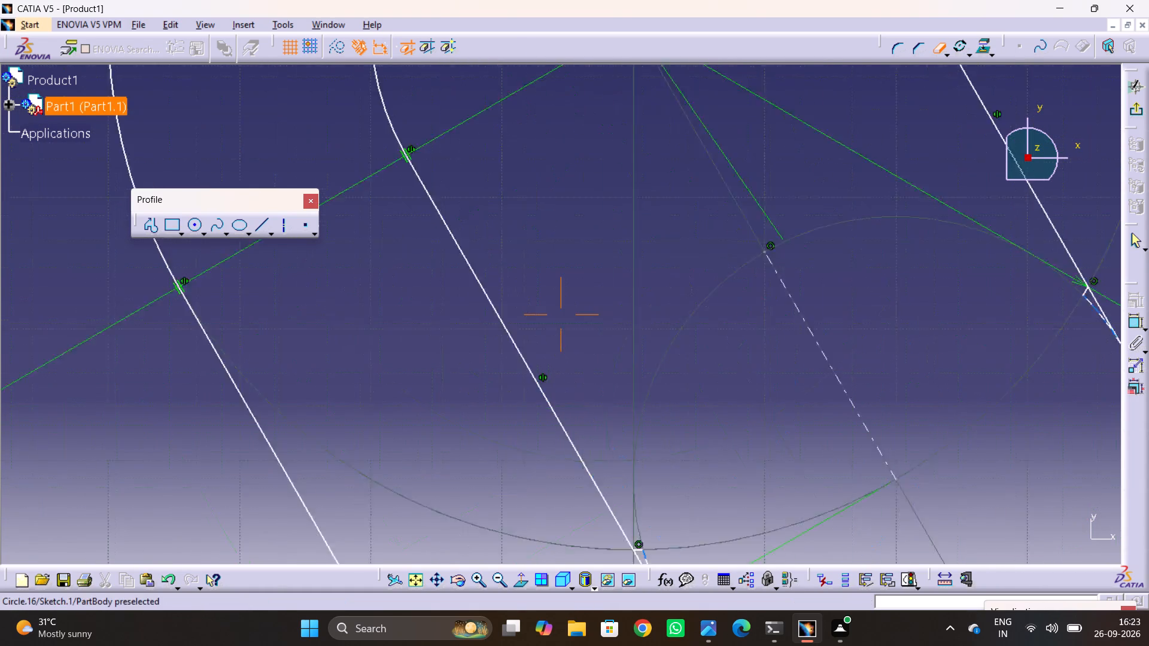
ctrl+middle_drag(661, 318, 720, 199)
middle_drag(632, 617, 539, 176)
middle_drag(682, 481, 611, 134)
middle_drag(718, 426, 576, 108)
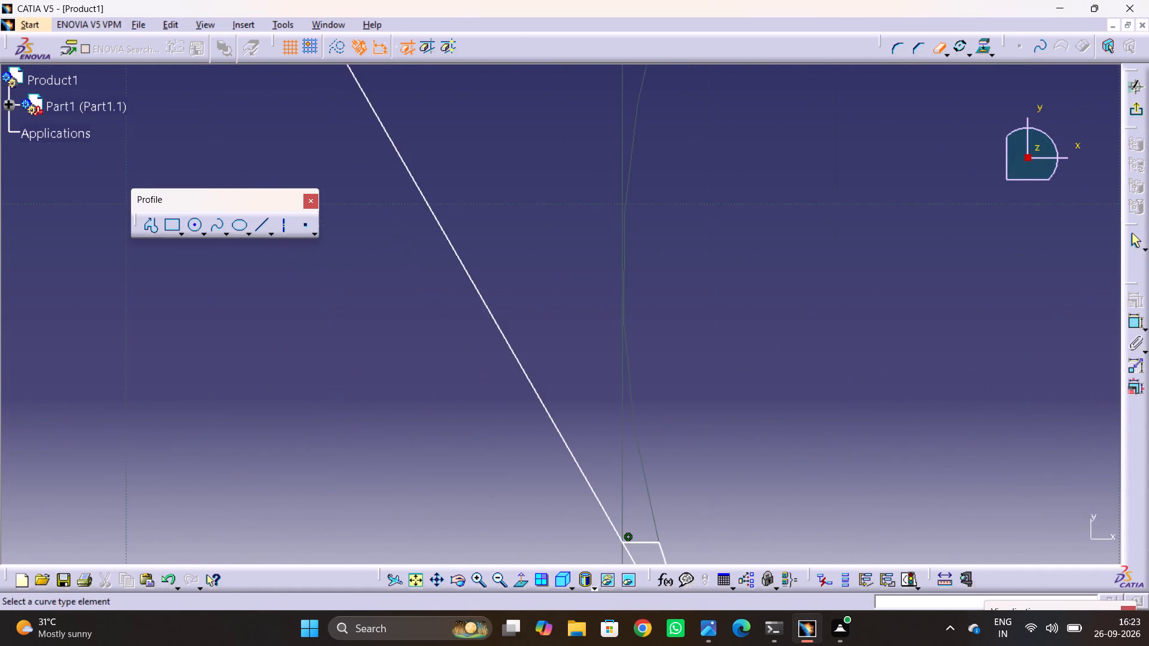
middle_drag(670, 500, 520, 147)
ctrl+middle_drag(527, 228, 524, 164)
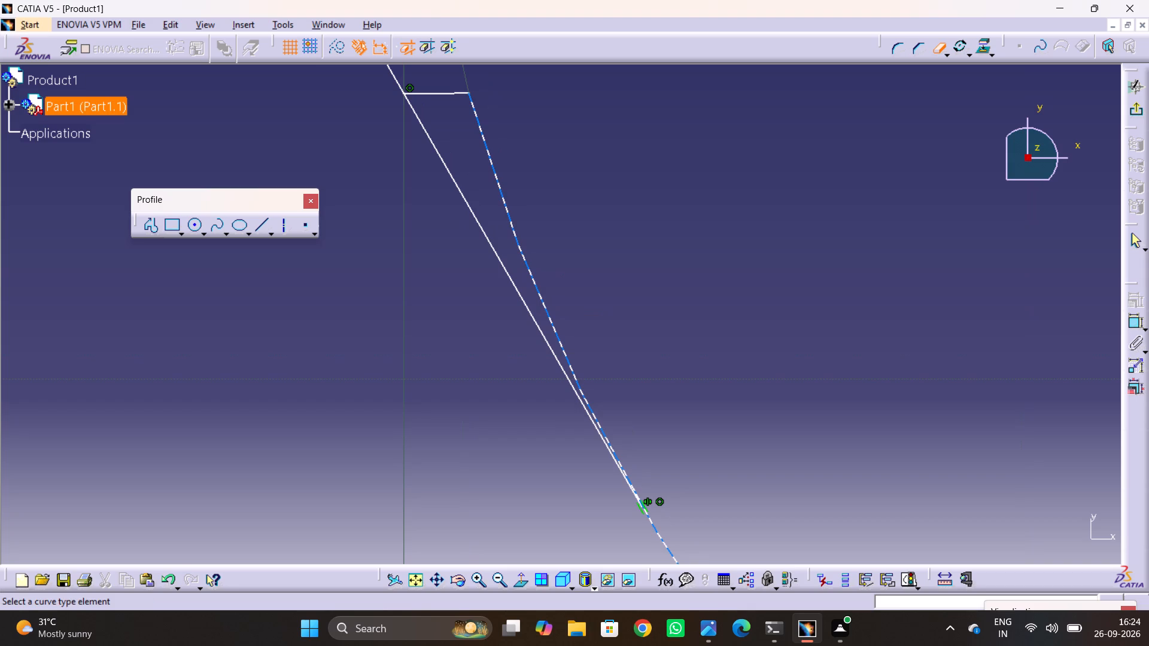
click(524, 268)
click(453, 93)
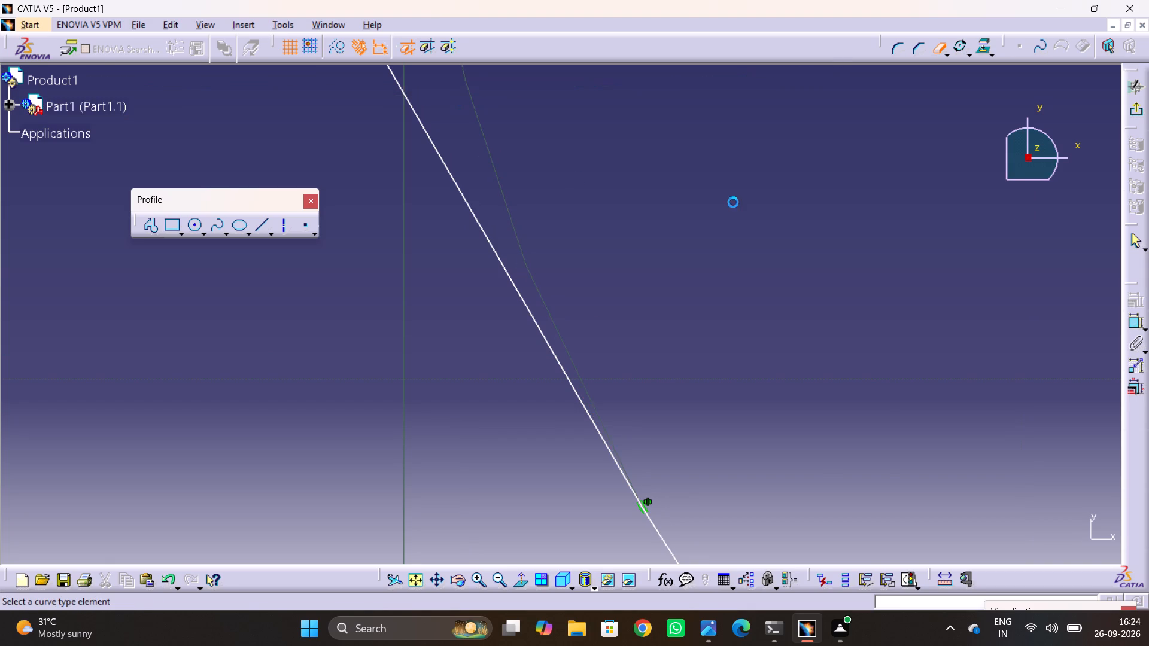
Quick-trim the stray arc and short line on the upper-right edge of the upper-left arm's slot, completing the sketch cleanup, and exit the sketch.
ctrl+middle_drag(735, 199, 732, 469)
middle_drag(725, 283, 637, 428)
ctrl+middle_drag(745, 320, 769, 149)
middle_drag(858, 197, 296, 398)
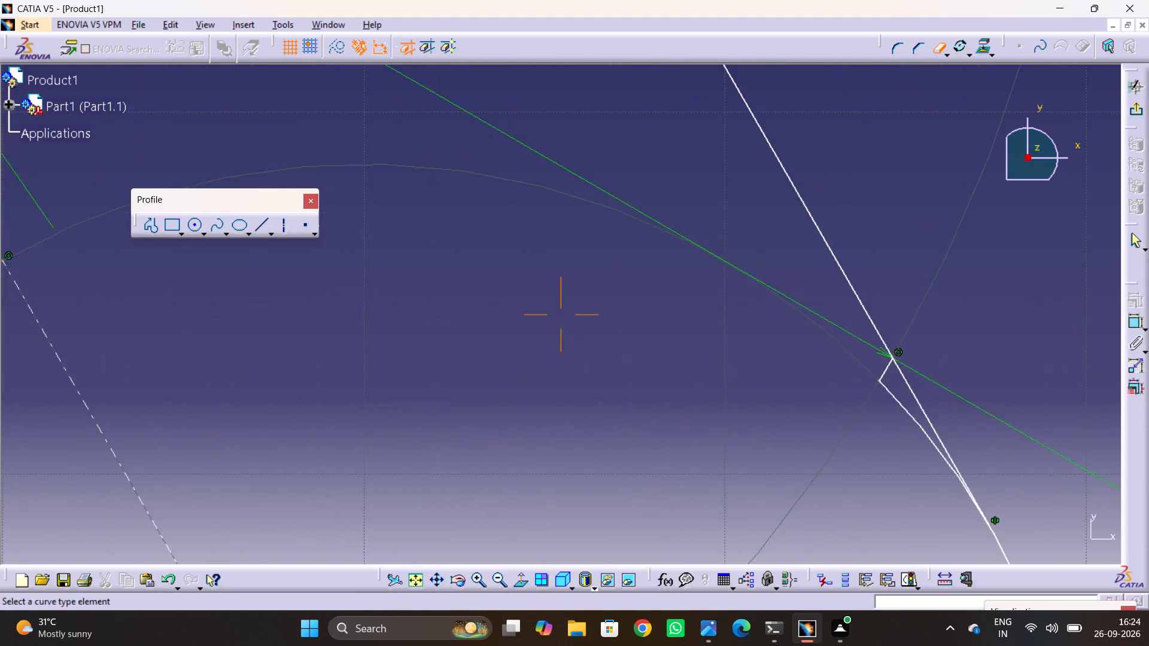
middle_drag(296, 398, 175, 455)
middle_drag(641, 453, 631, 326)
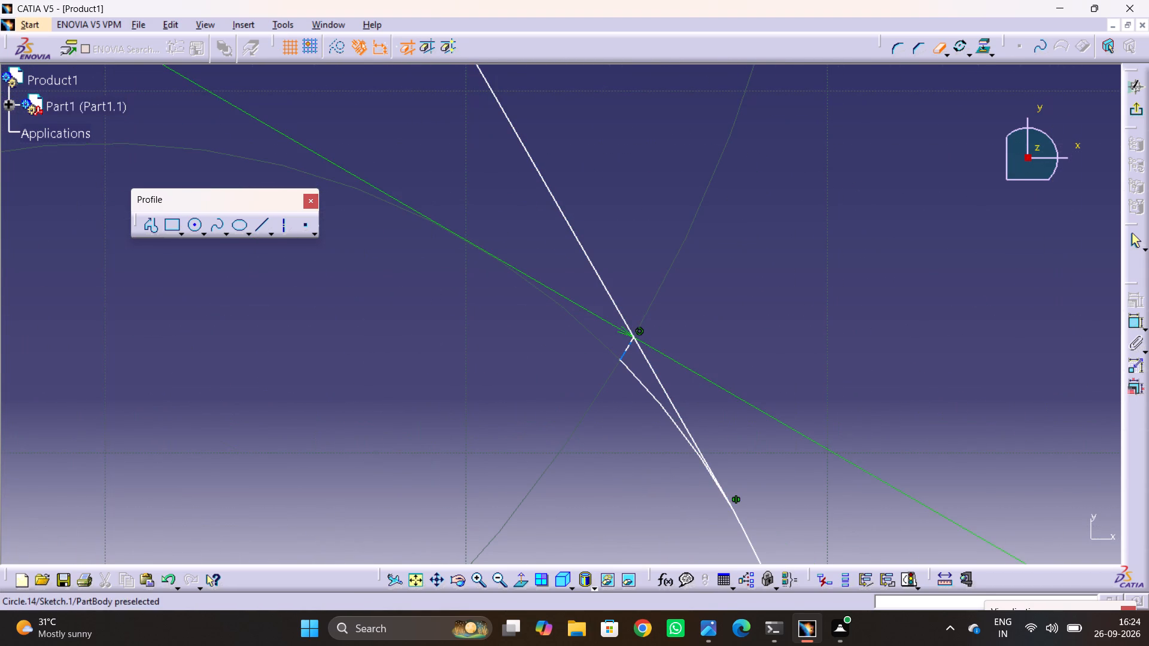
click(620, 356)
click(628, 371)
ctrl+middle_drag(463, 255, 551, 497)
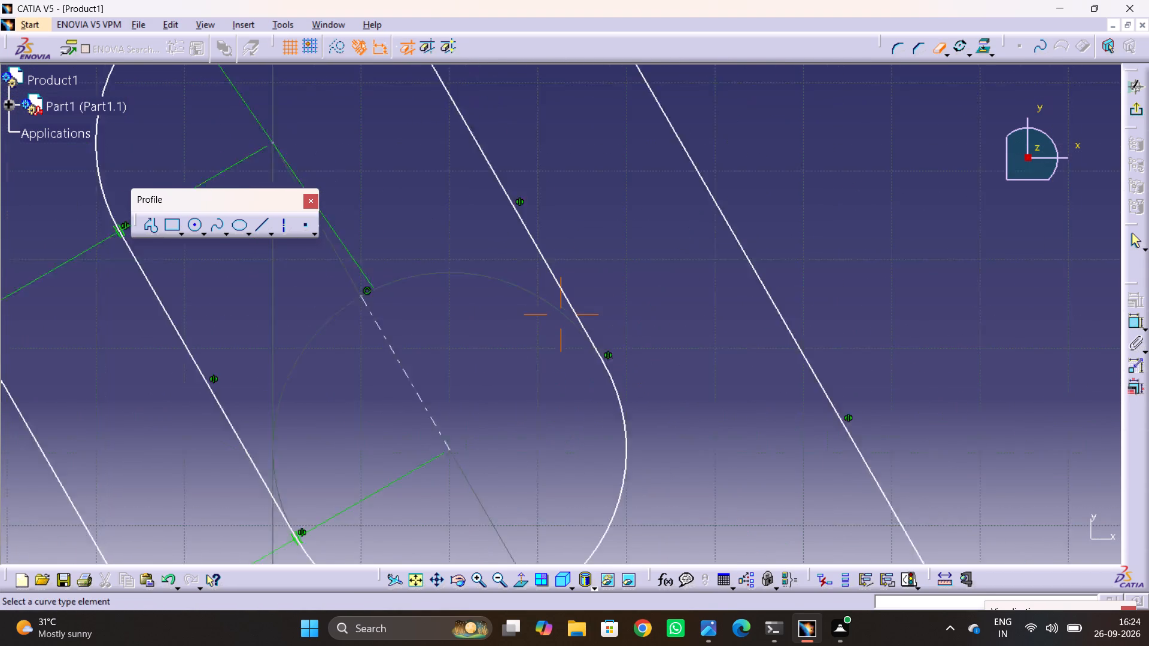
ctrl+middle_drag(551, 497, 576, 554)
click(1139, 110)
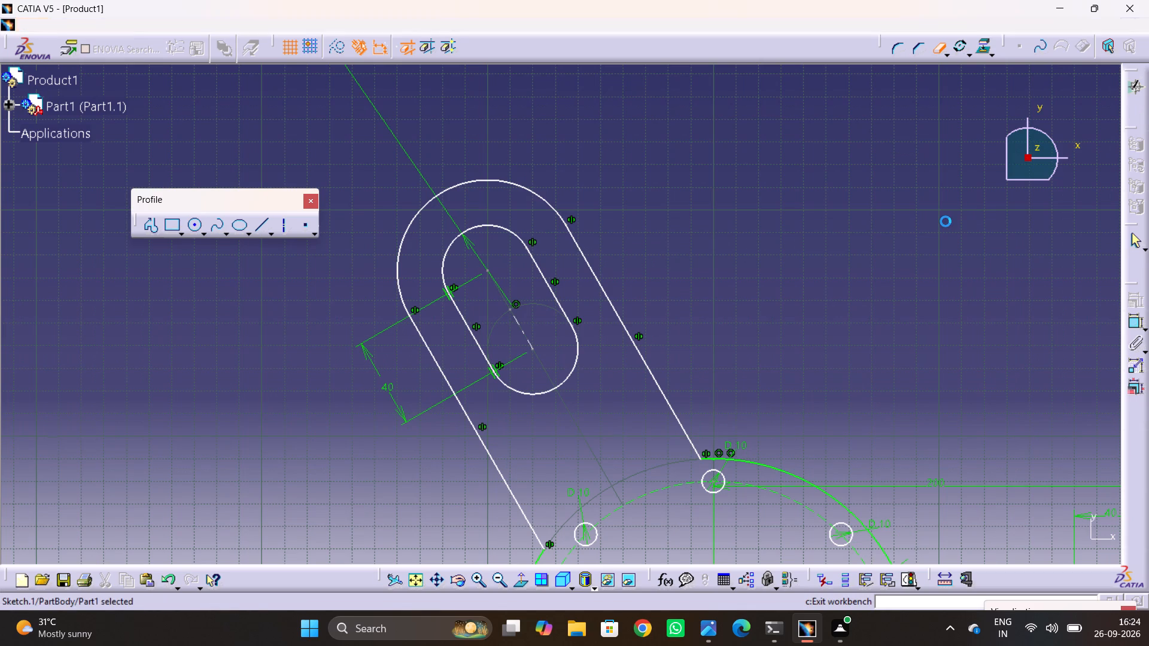
click(814, 315)
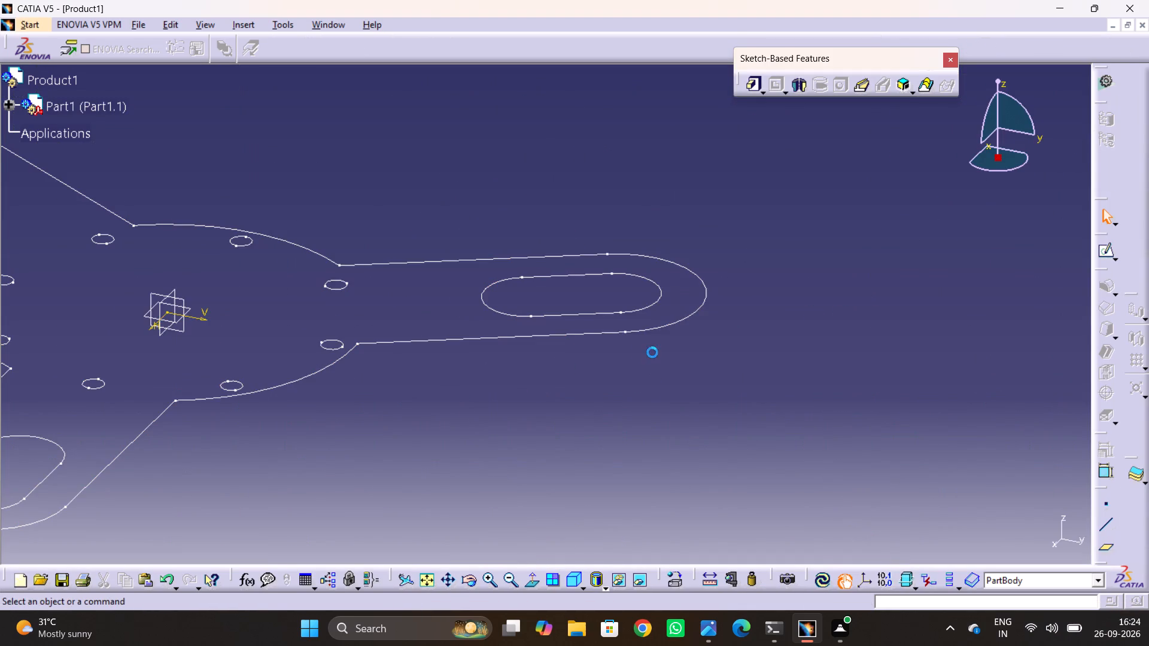
Pad the three-armed base-plate sketch to a length of 15 mm.
middle_drag(637, 354, 863, 370)
ctrl+middle_drag(555, 226, 565, 268)
middle_drag(557, 265, 691, 240)
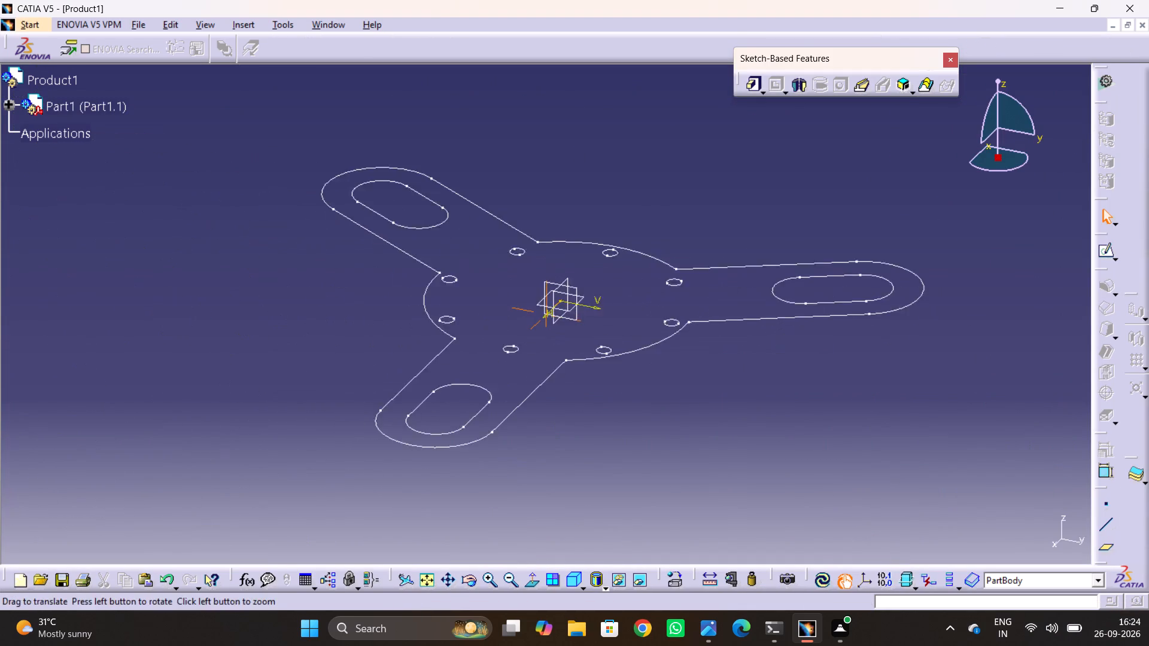
middle_drag(691, 240, 713, 236)
click(751, 88)
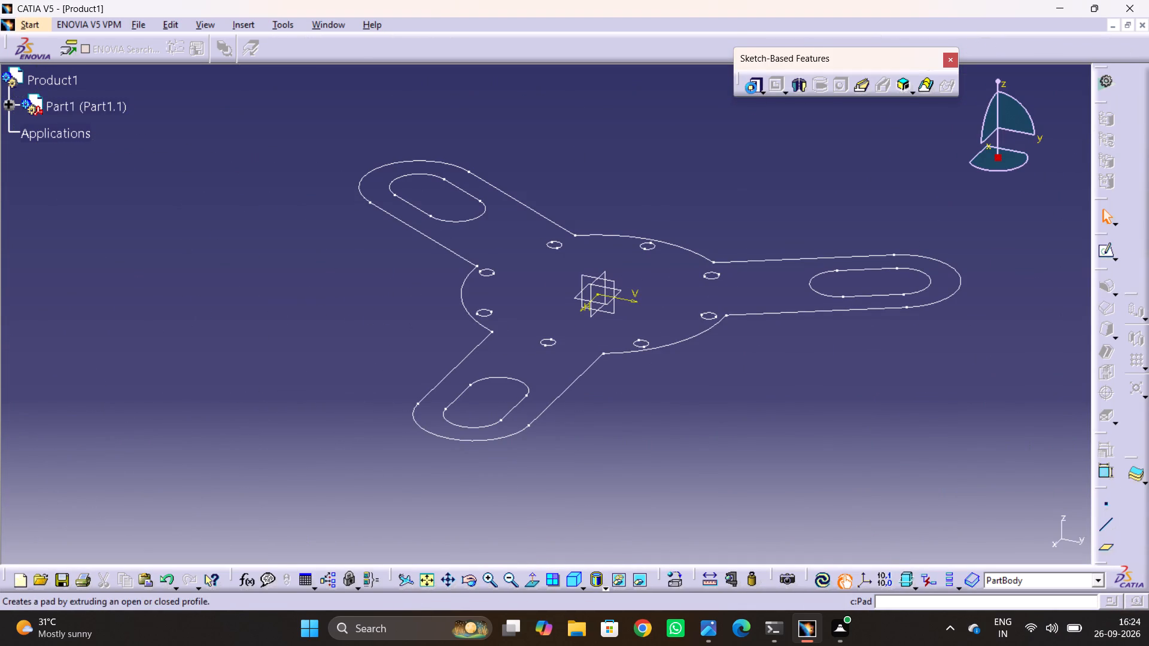
click(598, 235)
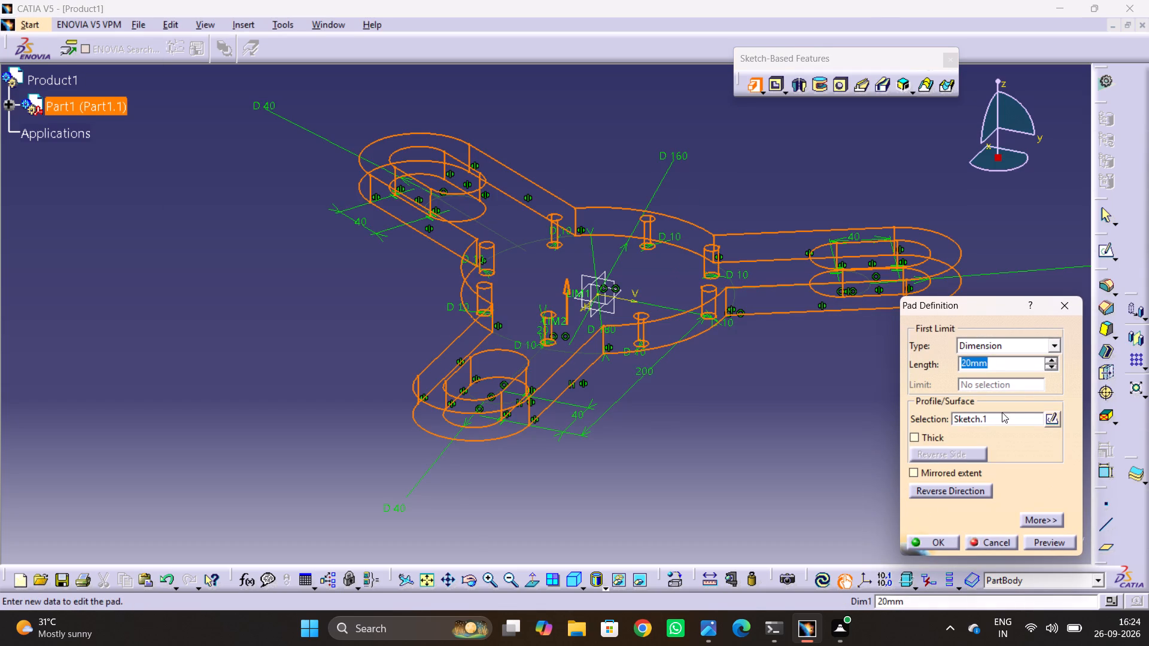
text(15)
key(Return)
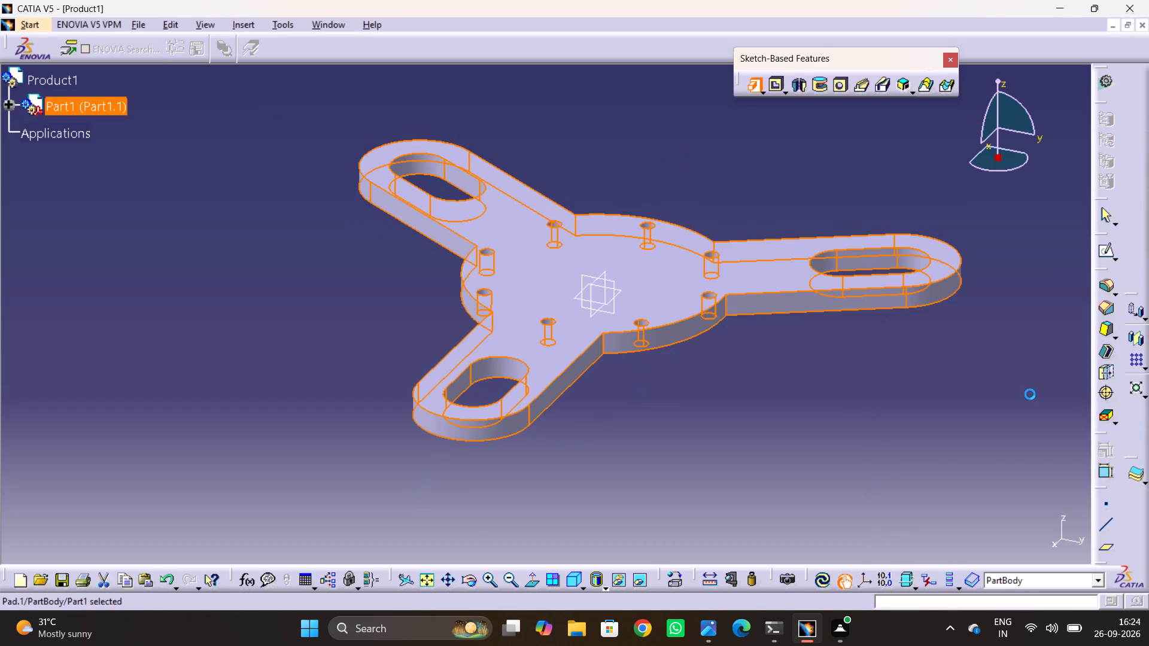
click(878, 391)
key(Escape)
key(Escape)
Compare the padded base plate with the reference drawing and examine the section view for the hub and top flange dimensions.
key(alt+Tab)
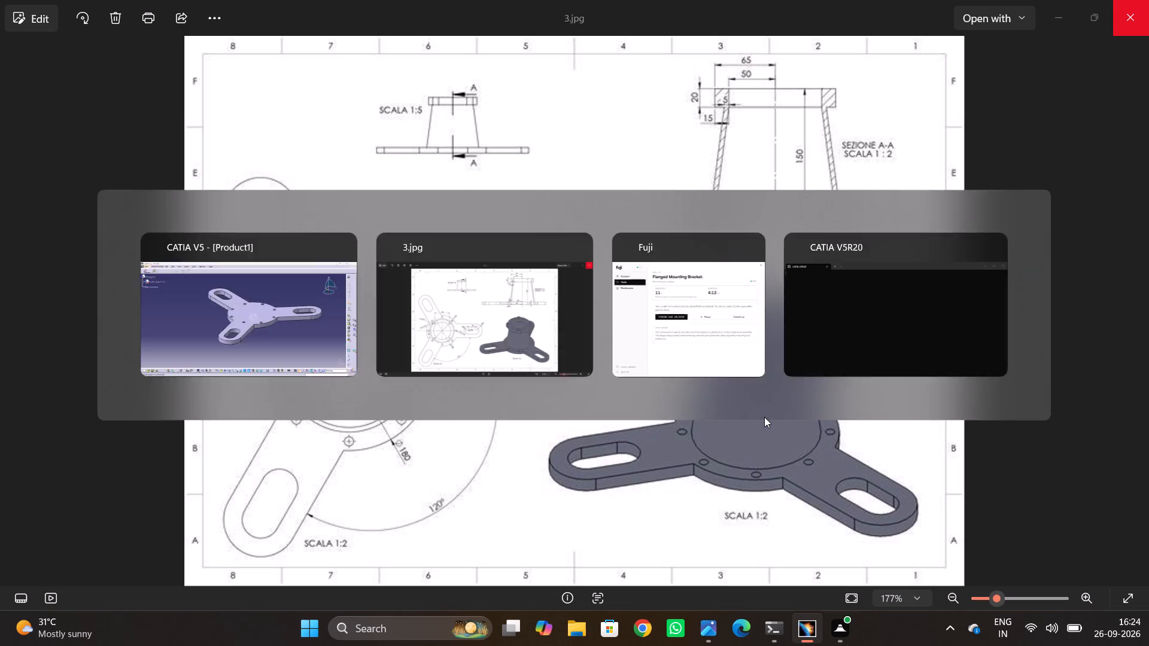
key(alt+Tab)
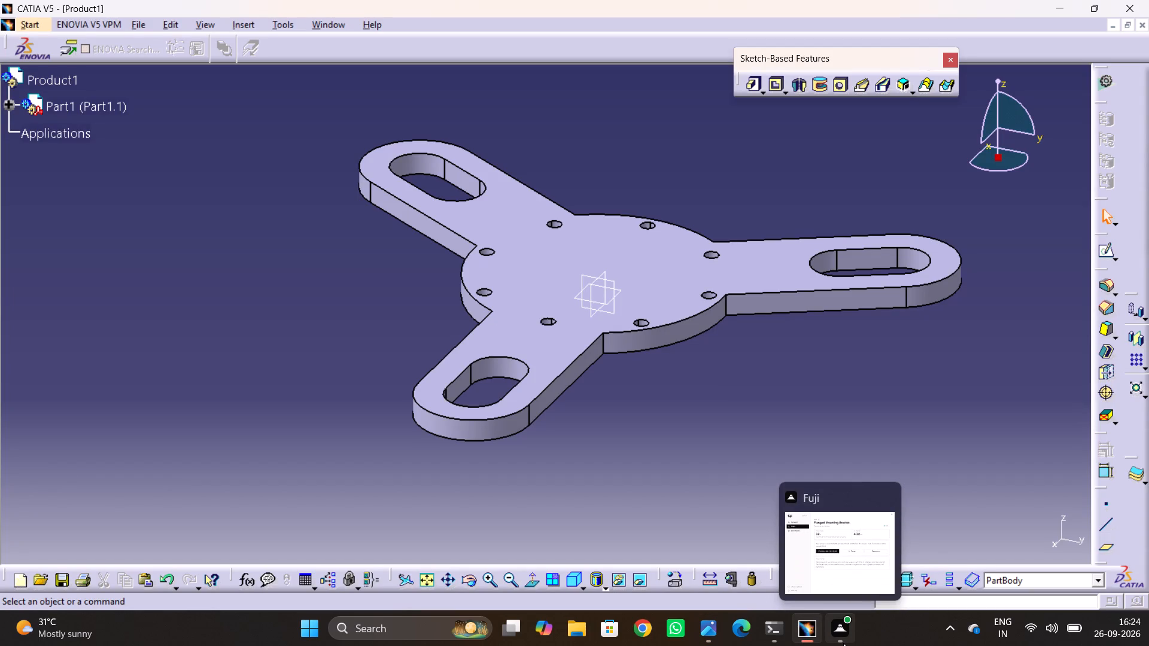
click(639, 413)
middle_drag(672, 413, 723, 434)
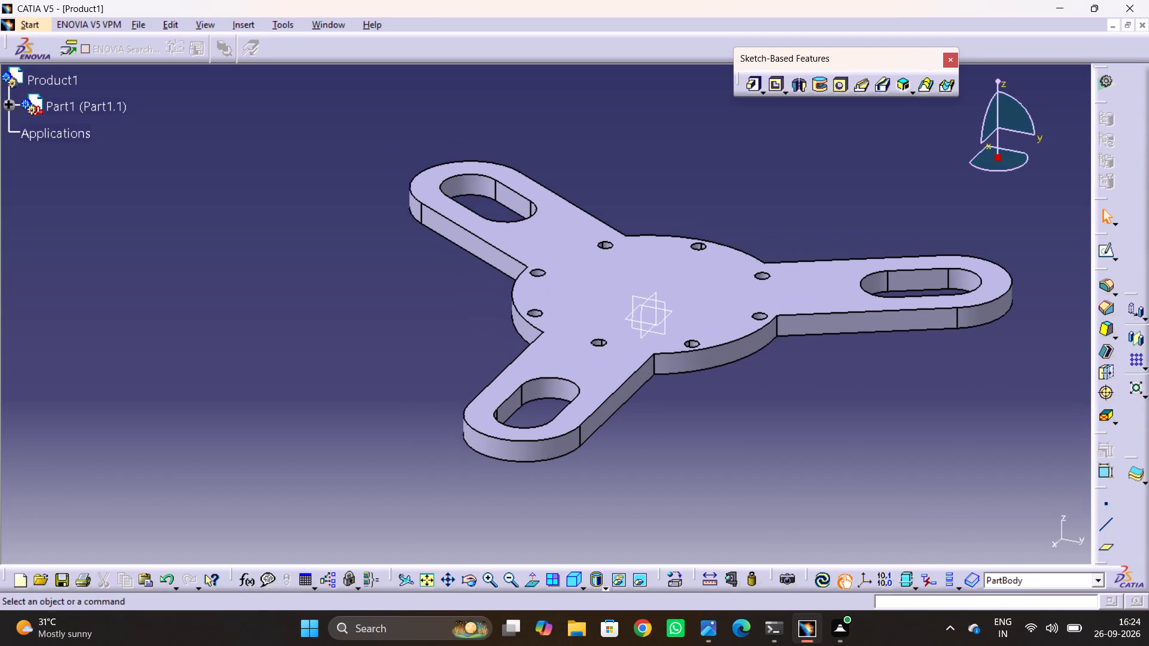
key(alt+Tab)
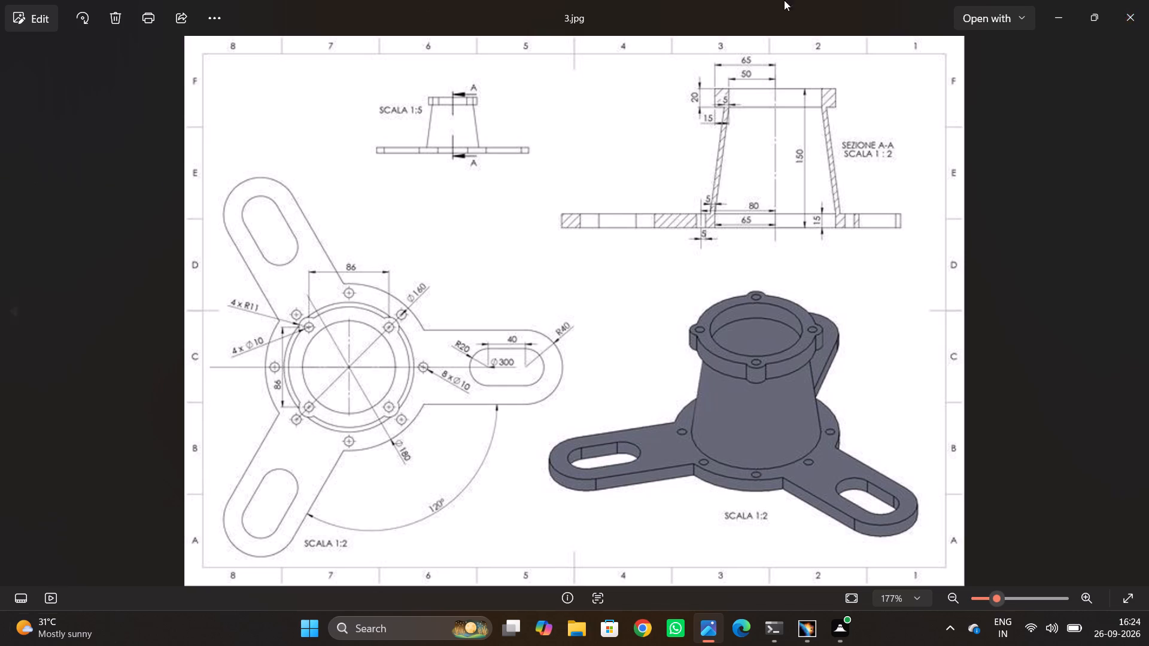
key(alt+Tab)
middle_drag(399, 292, 389, 288)
key(alt+Tab)
key(alt+Tab)
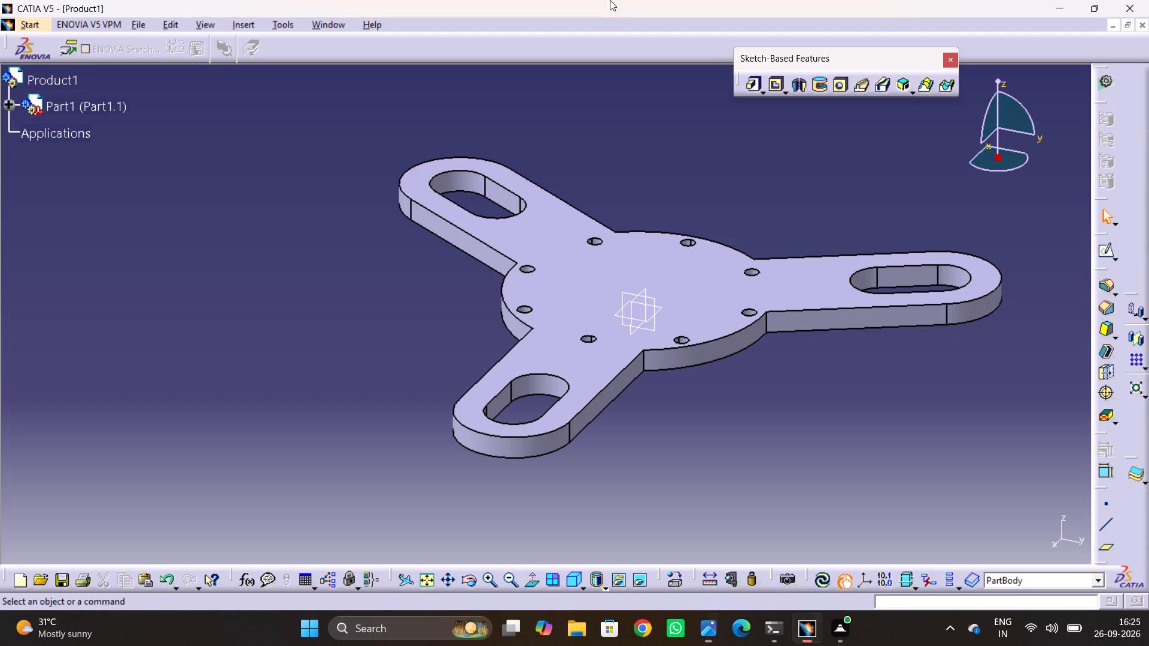
key(alt+Tab)
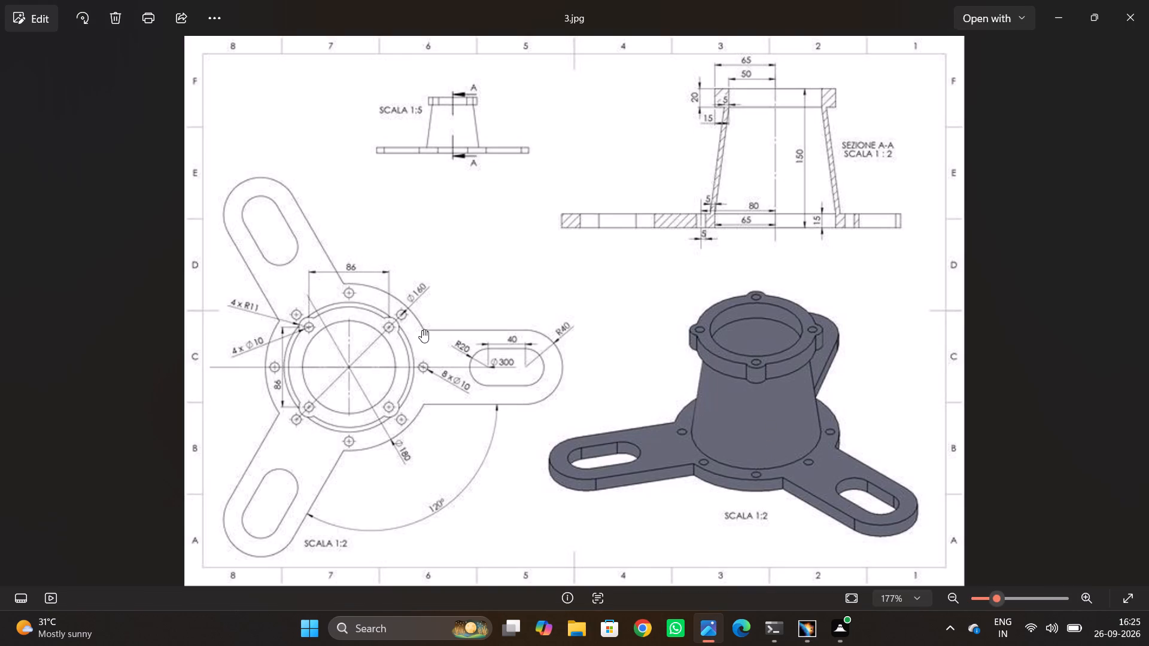
Check the section view in the reference drawing and open a new sketch on the vertical yz plane for the hub profile.
key(alt+Tab)
key(alt+Tab)
key(alt+Tab)
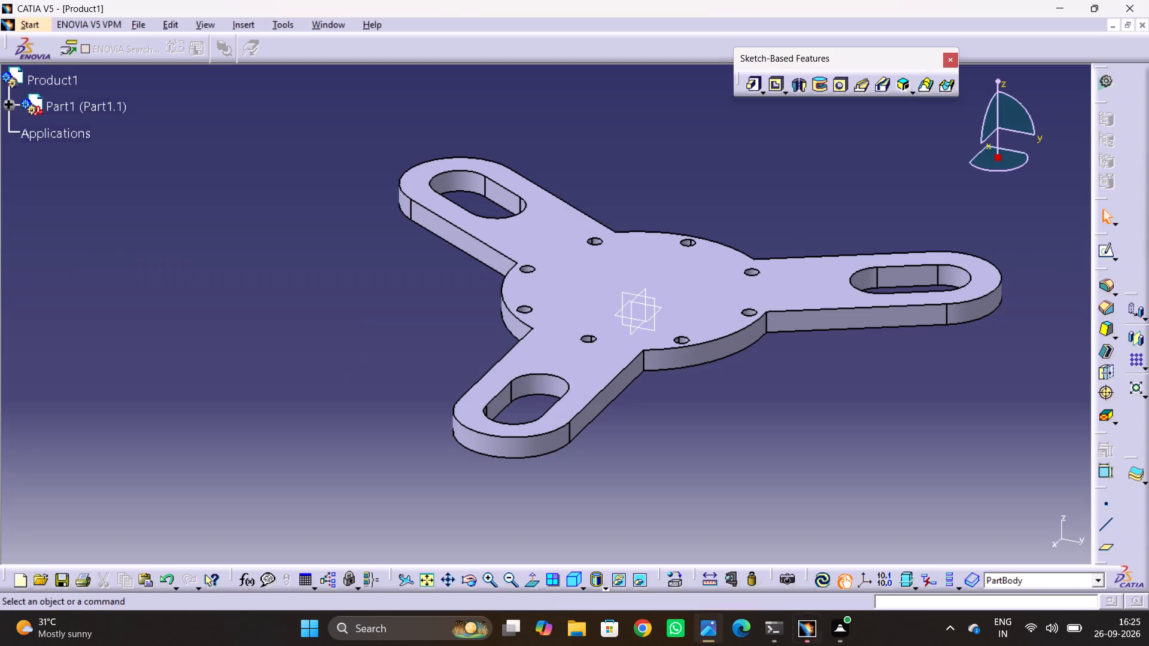
key(alt+Tab)
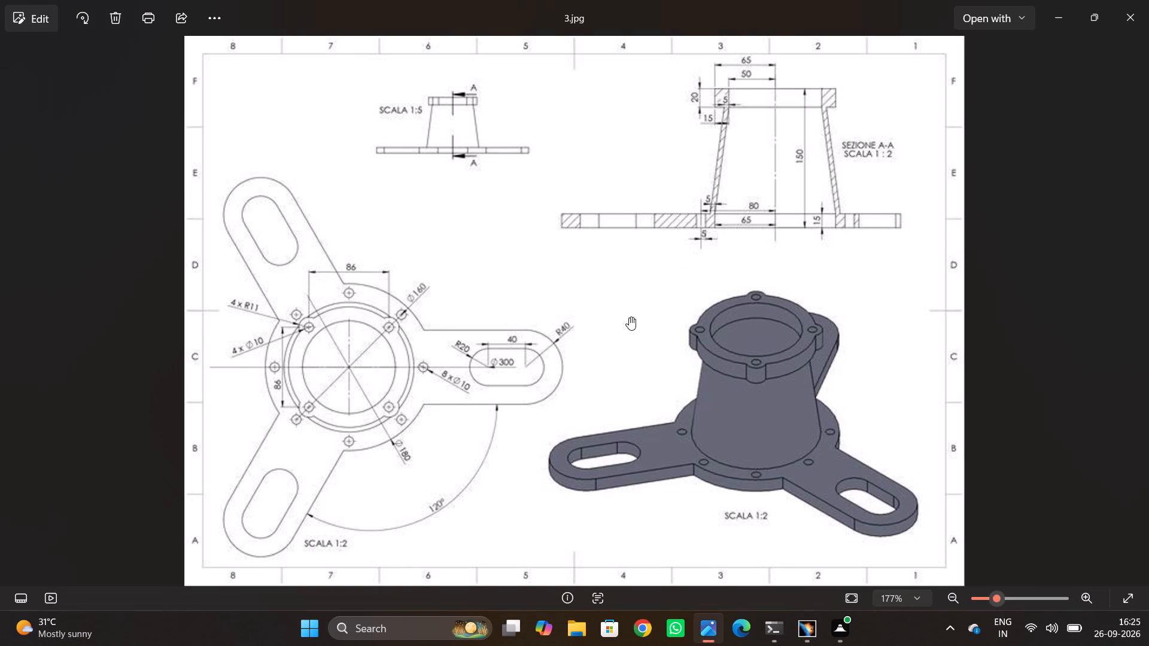
key(alt+Tab)
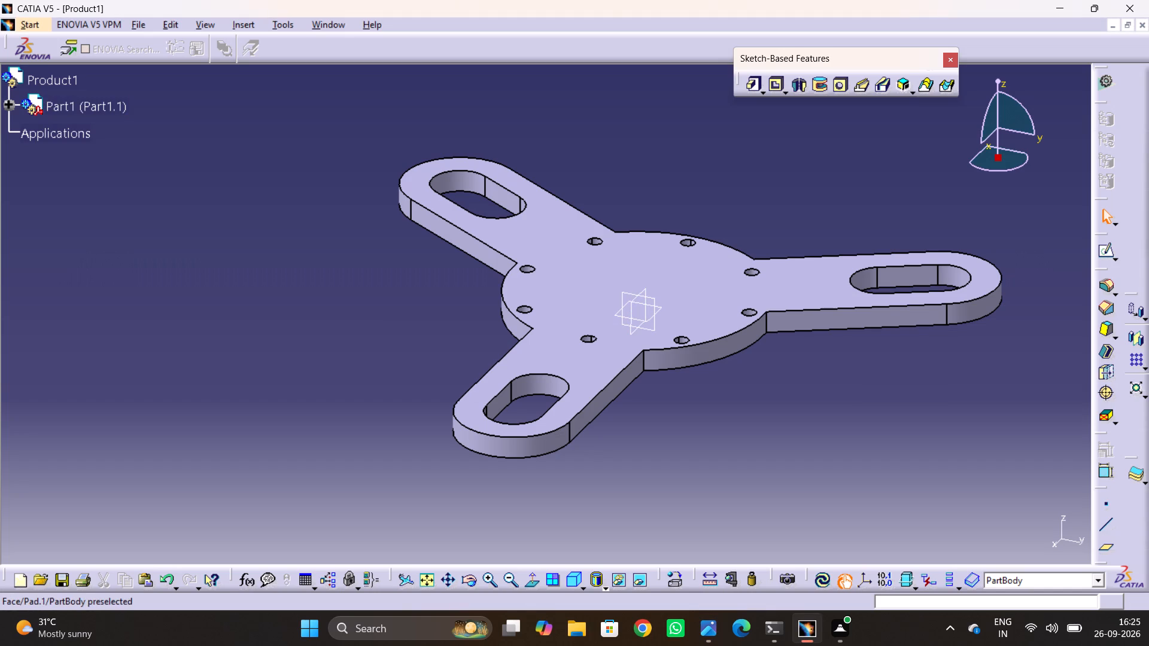
key(alt+Tab)
key(alt+Tab)
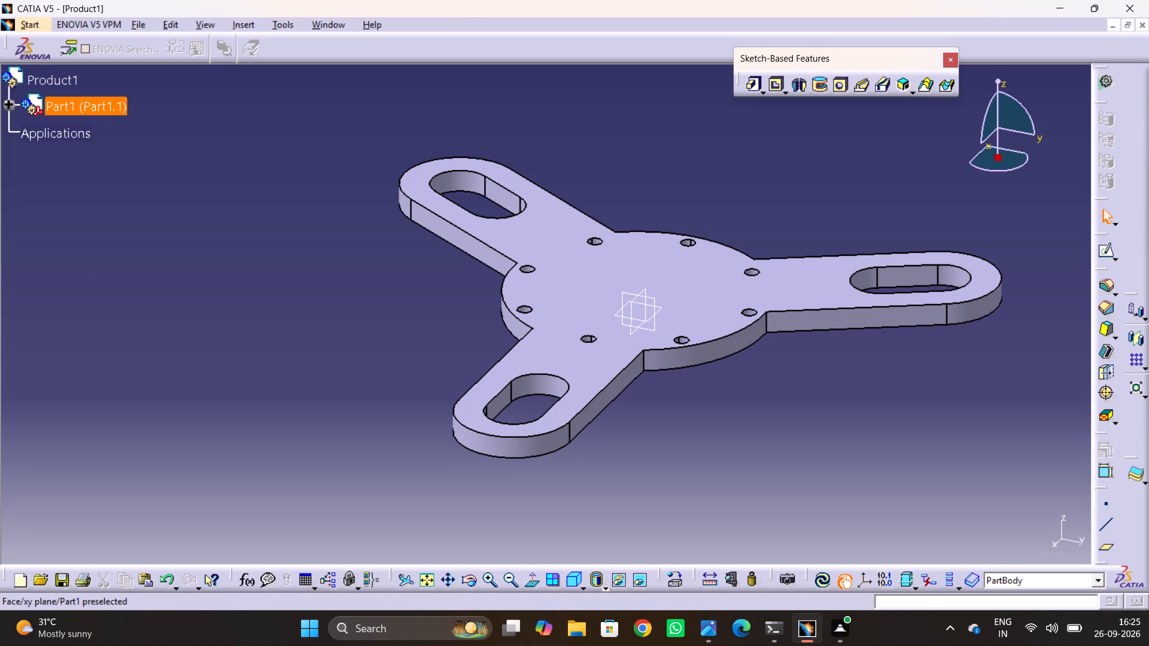
click(654, 300)
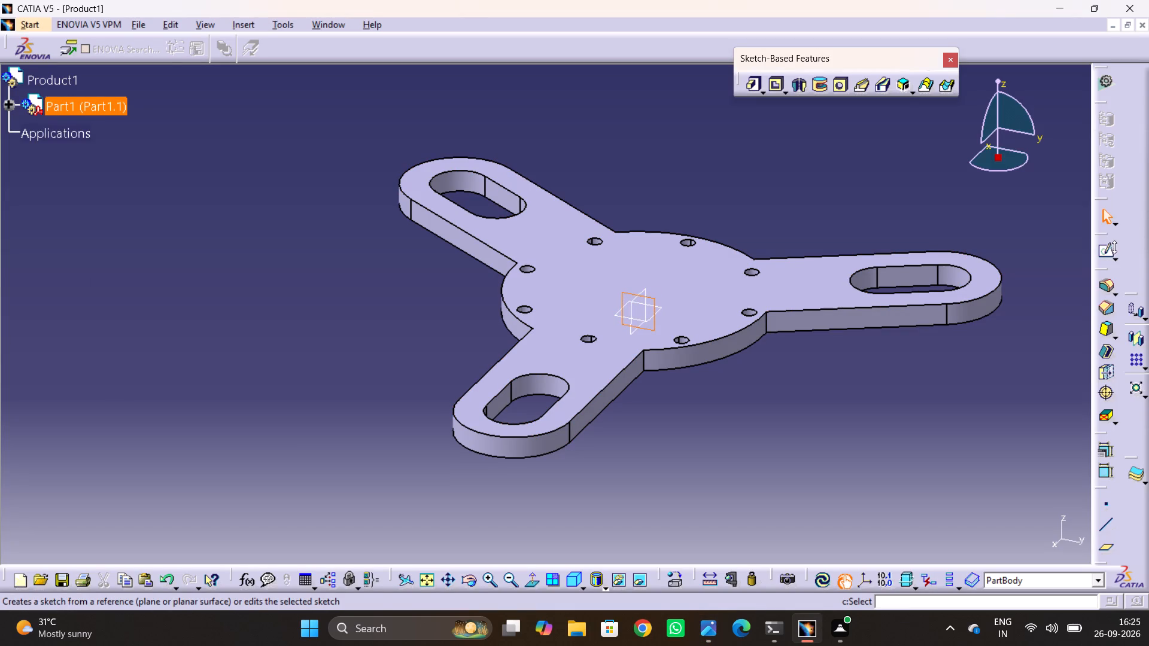
click(1110, 249)
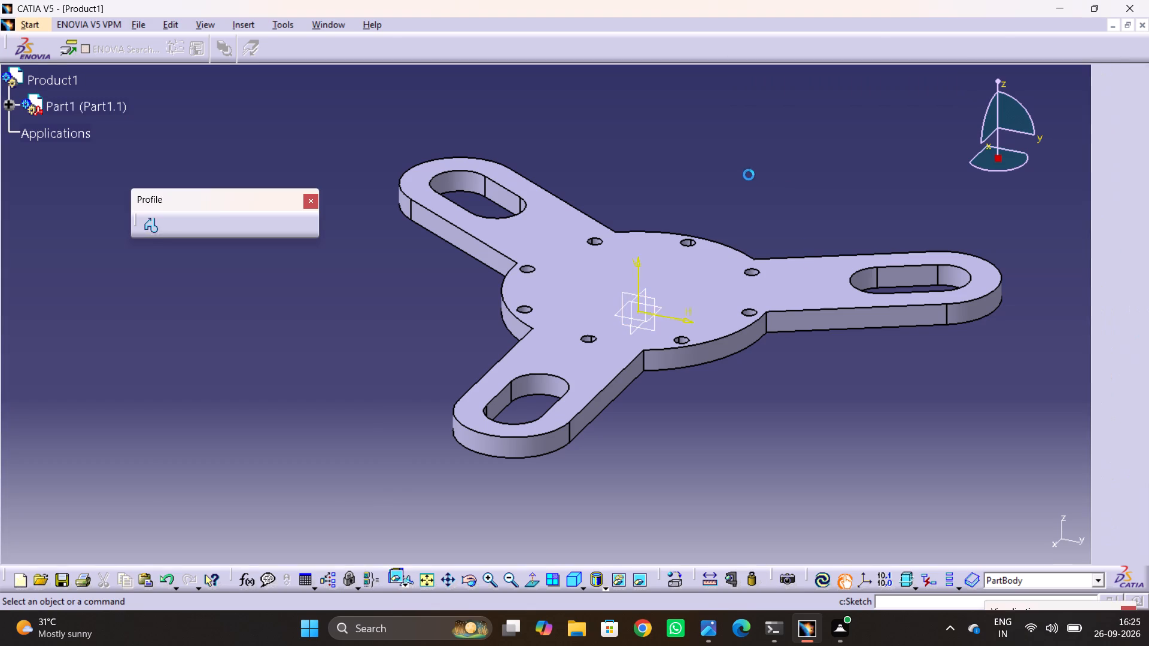
middle_drag(710, 175, 642, 258)
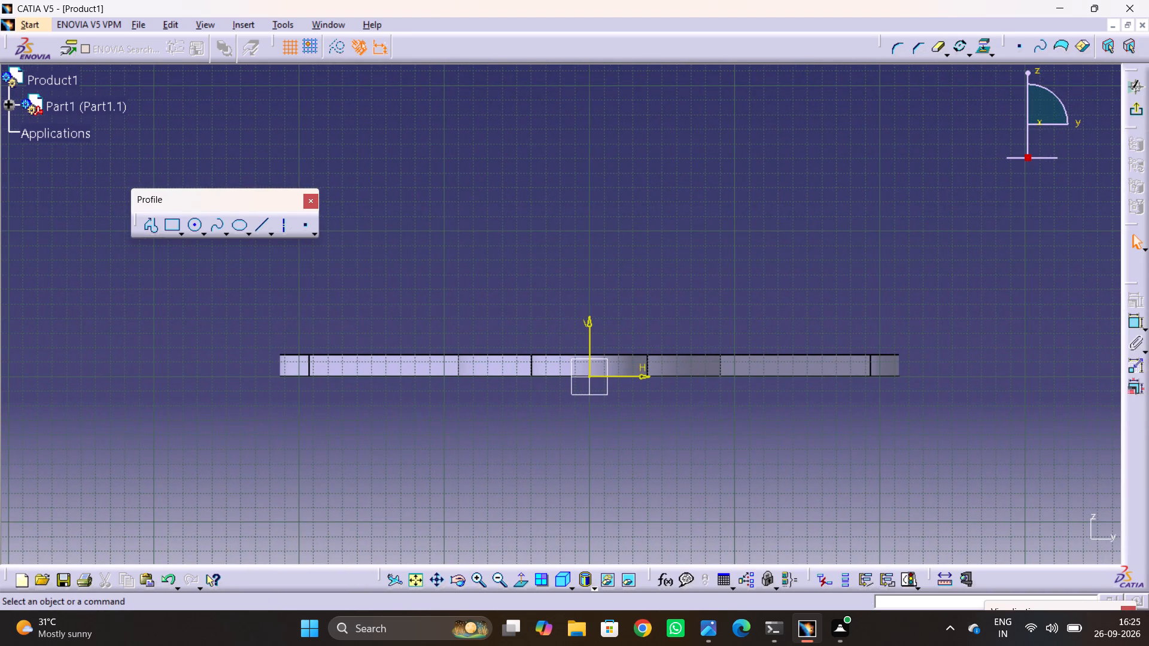
middle_drag(655, 194, 662, 250)
key(alt+Tab)
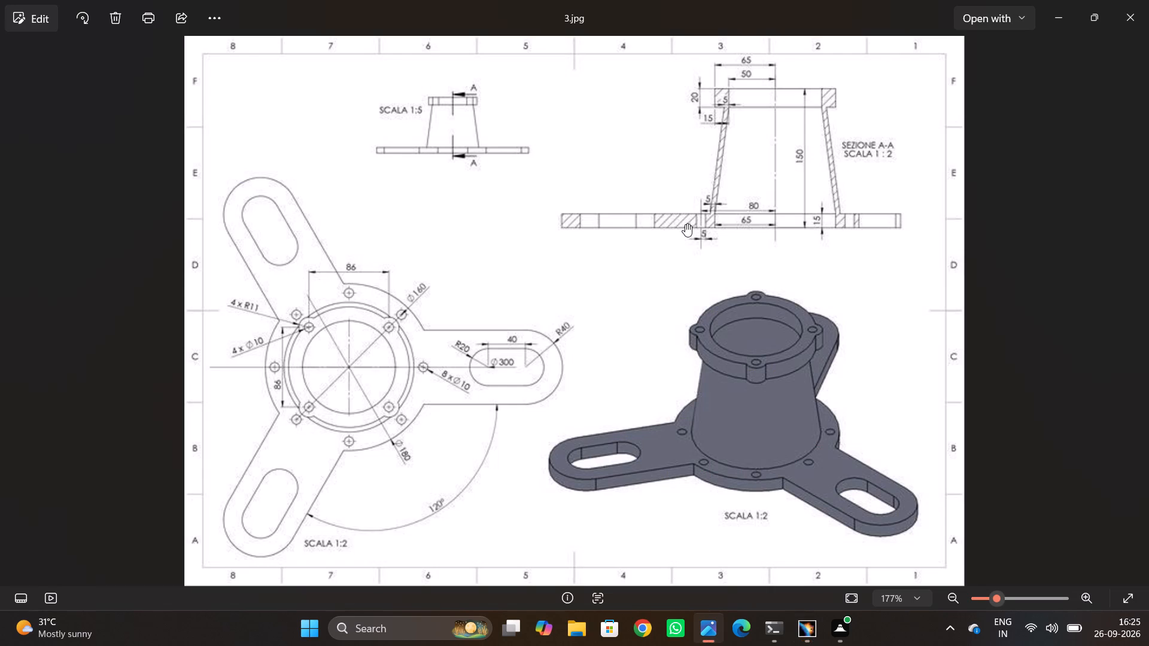
key(alt+Tab)
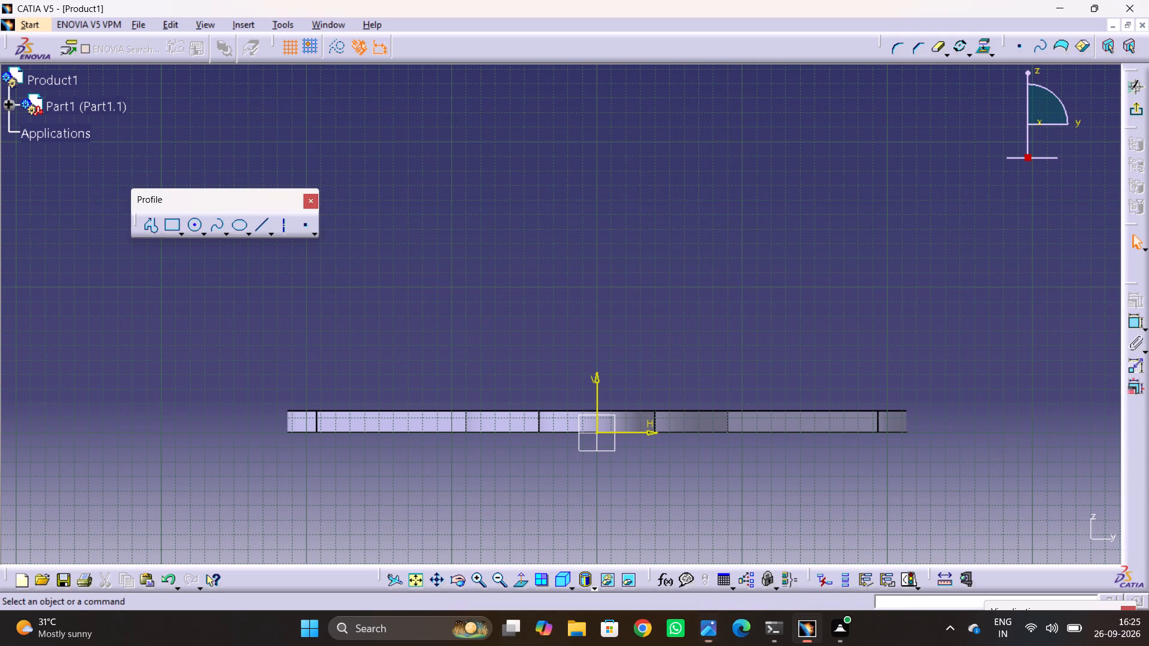
Sketch a slanted line about 139 mm long at about 75° above the plate's negative-H side, leaning towards the vertical axis.
click(154, 233)
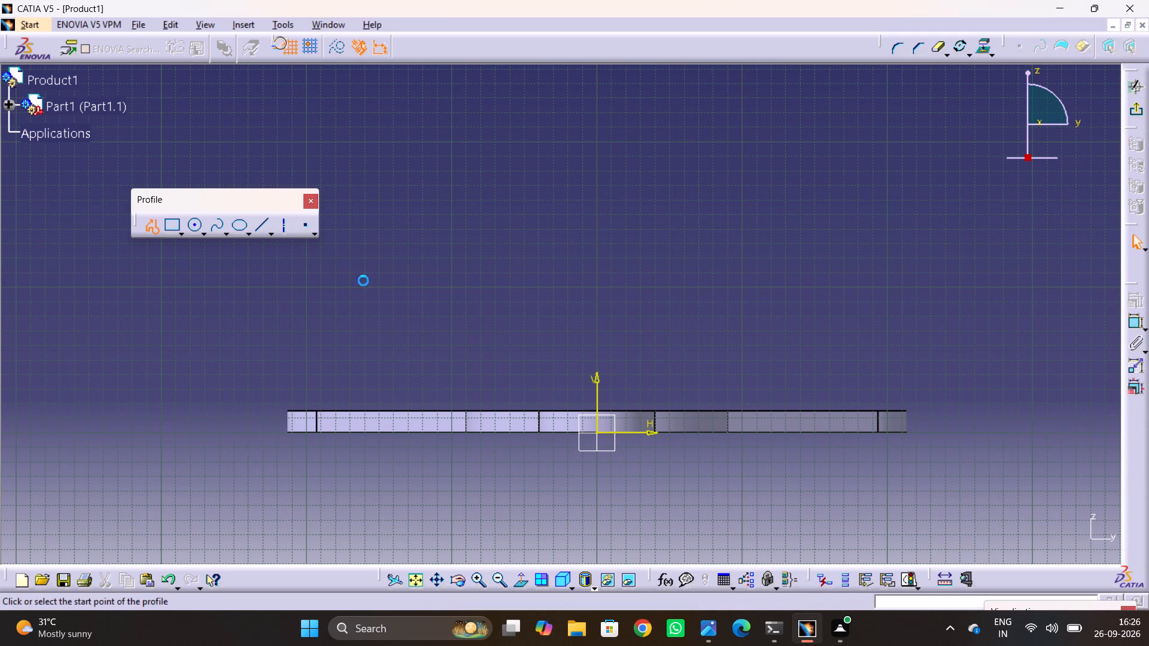
drag(473, 400, 479, 383)
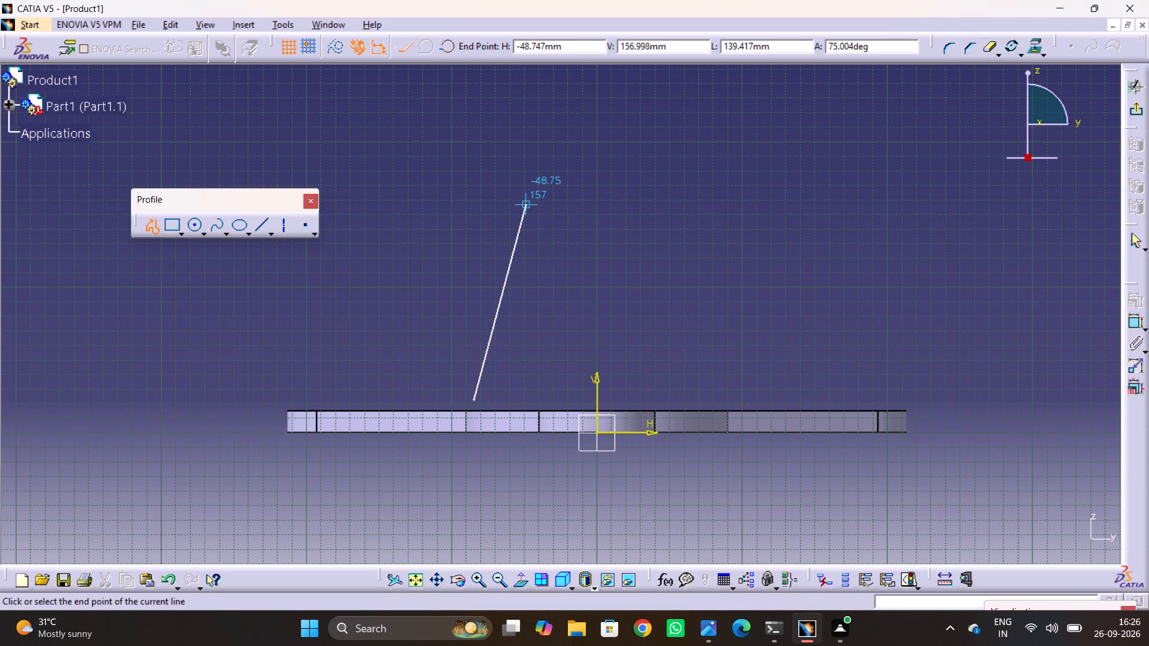
click(527, 205)
key(Escape)
key(Escape)
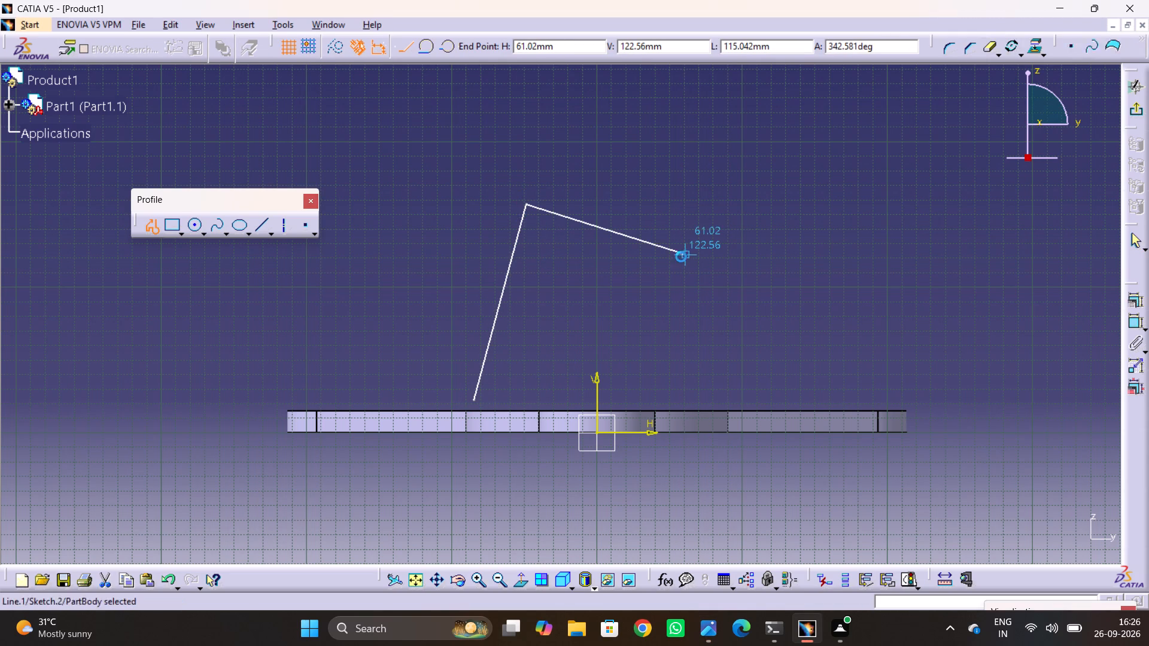
key(Escape)
key(Escape)
Constrain the lower endpoint of the slanted line coincident with the top edge of the base plate.
click(466, 411)
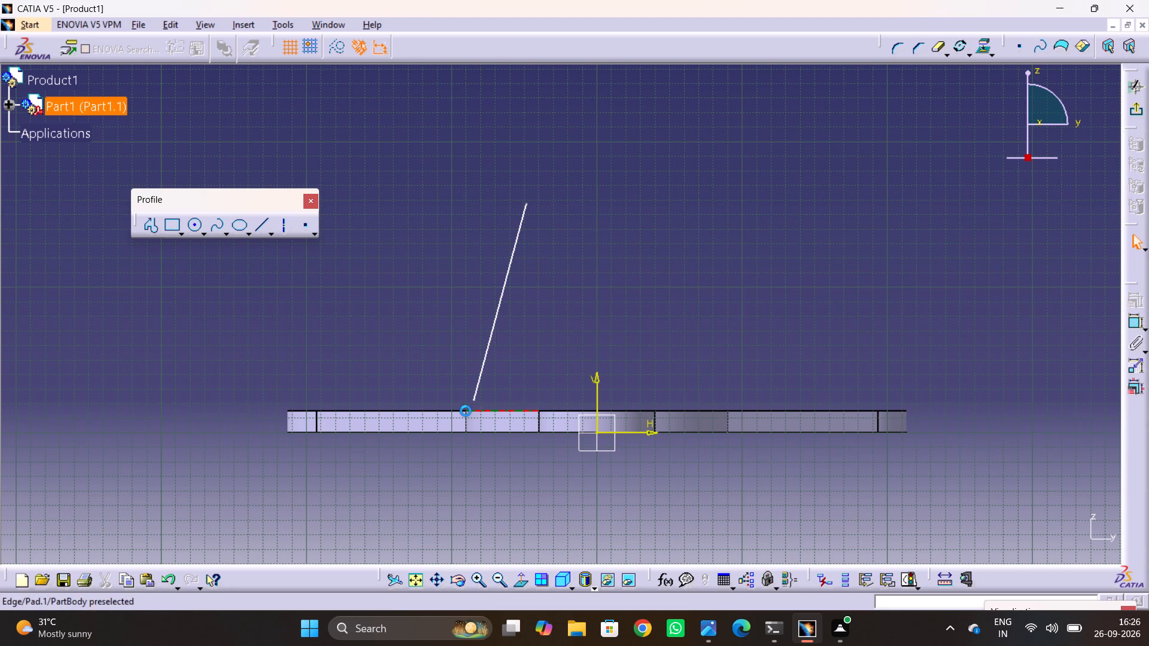
ctrl+click(473, 398)
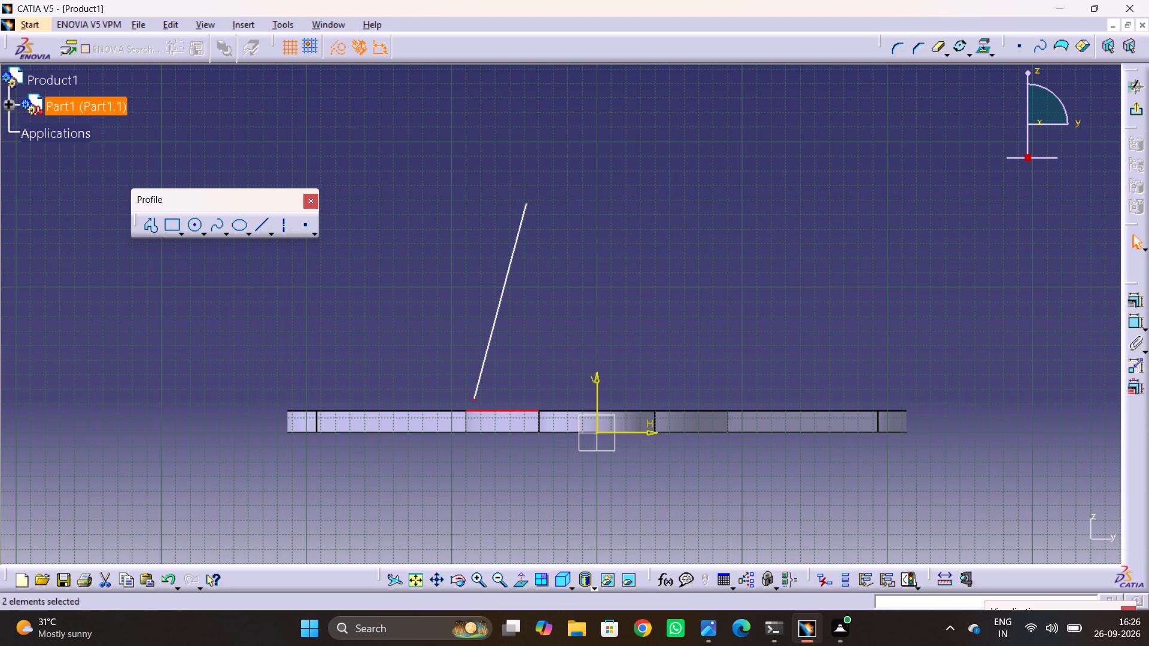
click(1130, 300)
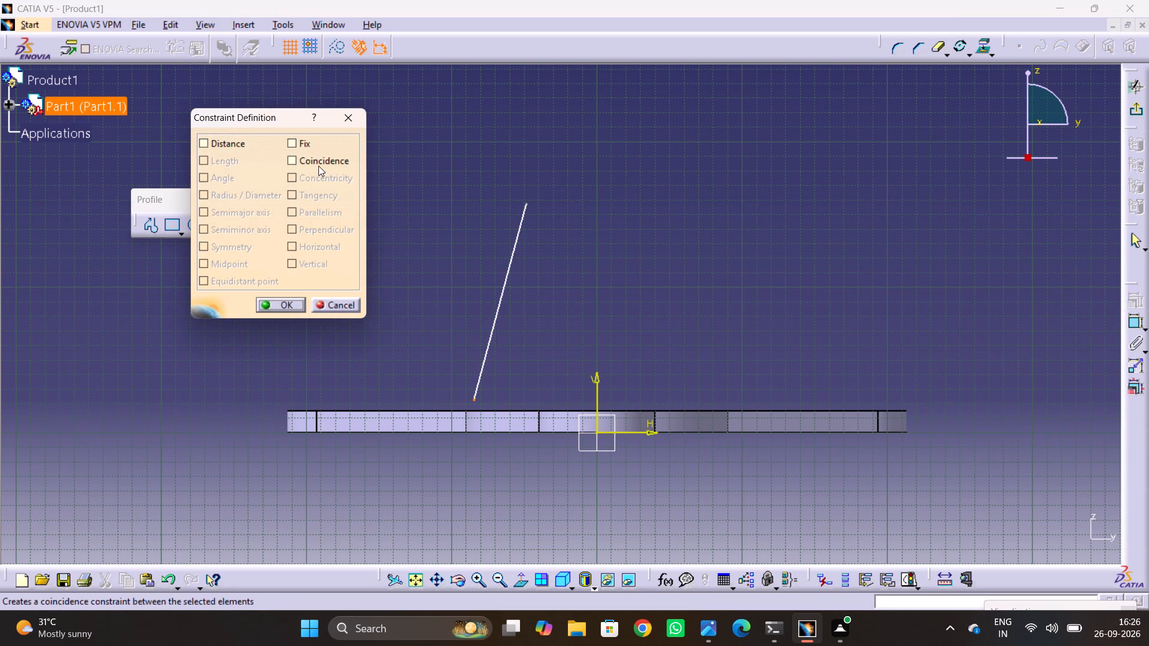
click(318, 166)
click(275, 306)
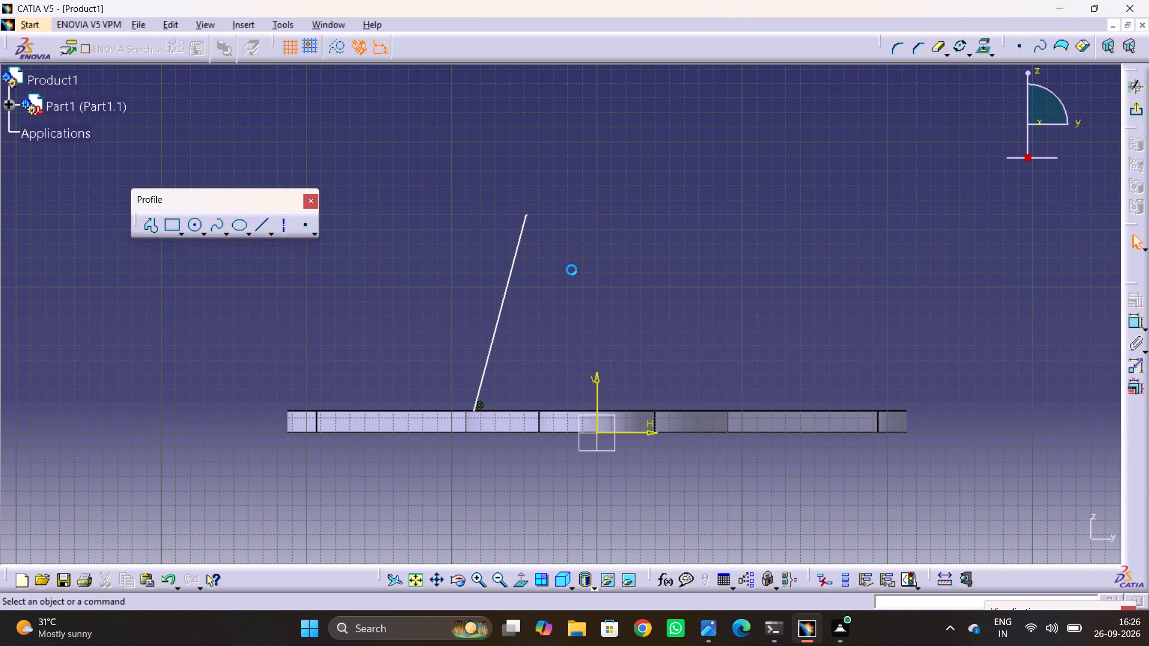
Check the hub's base radius in the section view and dimension the horizontal distance from the line's lower endpoint to the vertical axis.
key(alt+Tab)
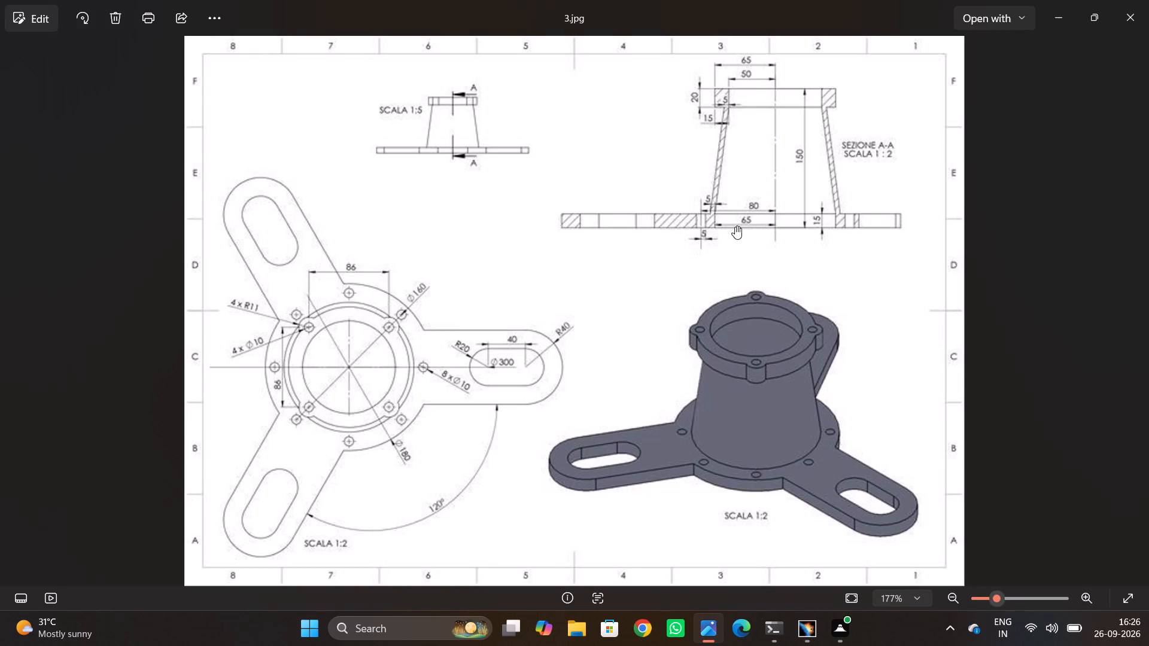
scroll(729, 197, up, 6)
middle_drag(822, 210, 808, 220)
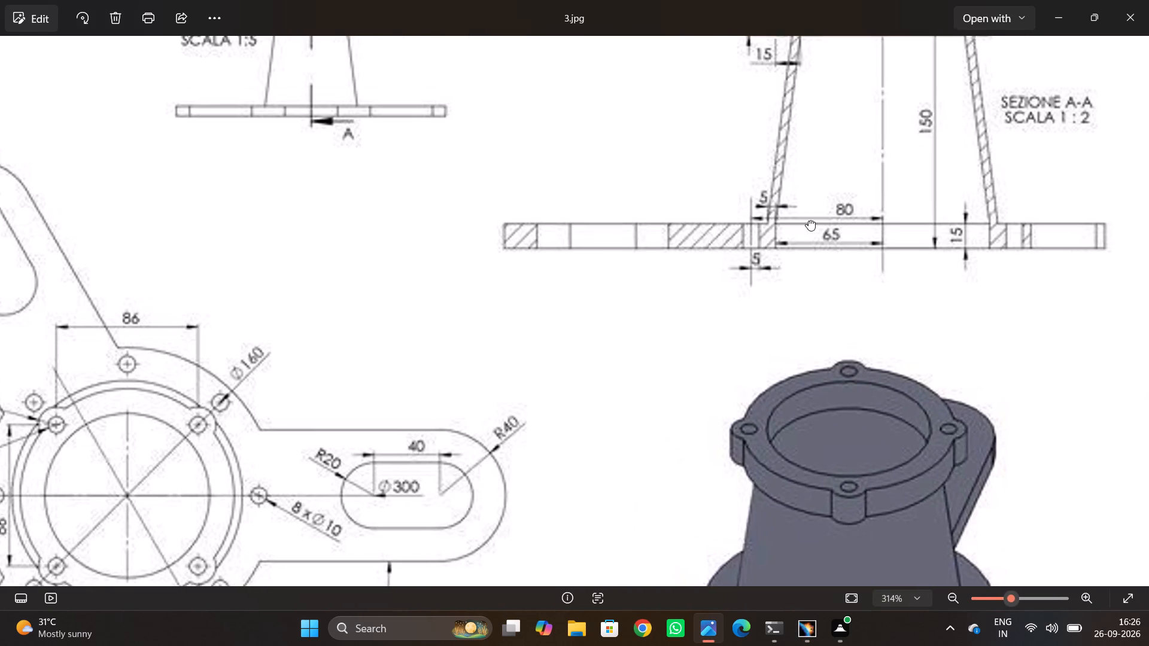
middle_drag(808, 220, 706, 270)
scroll(697, 281, up, 3)
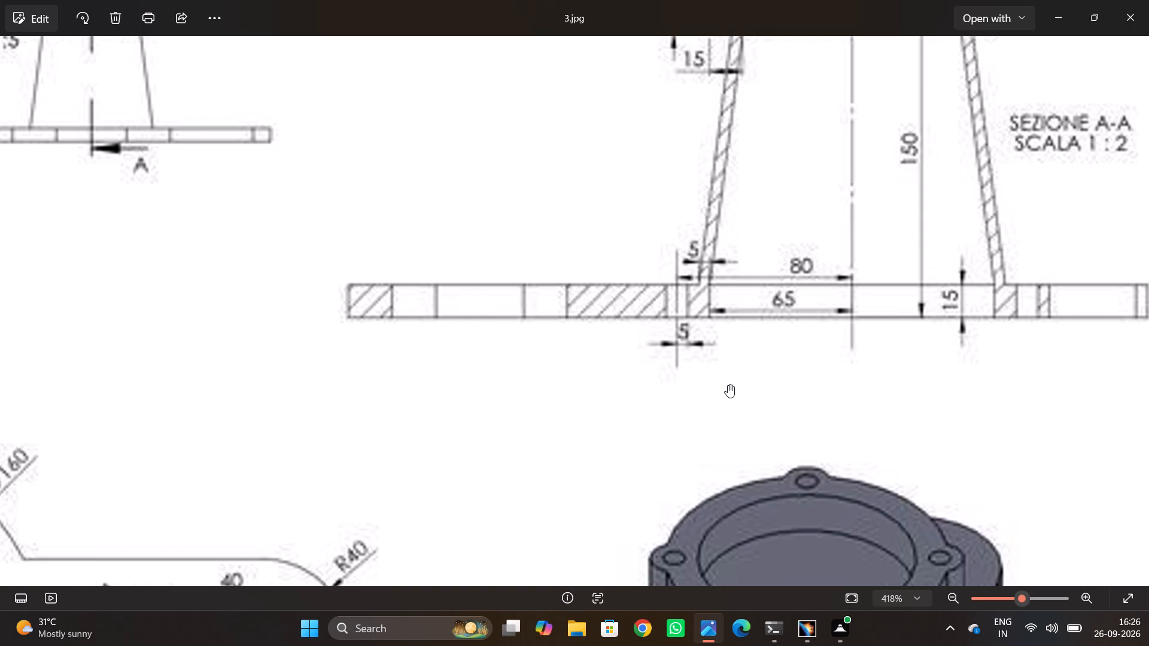
key(alt+Tab)
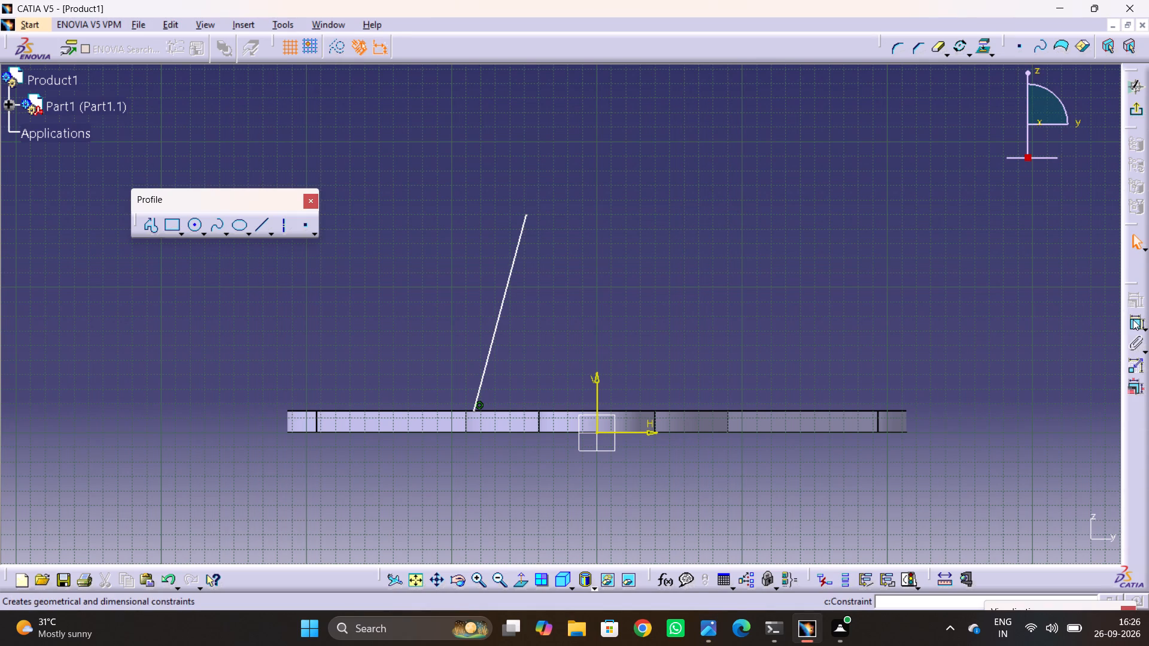
click(1133, 319)
click(600, 377)
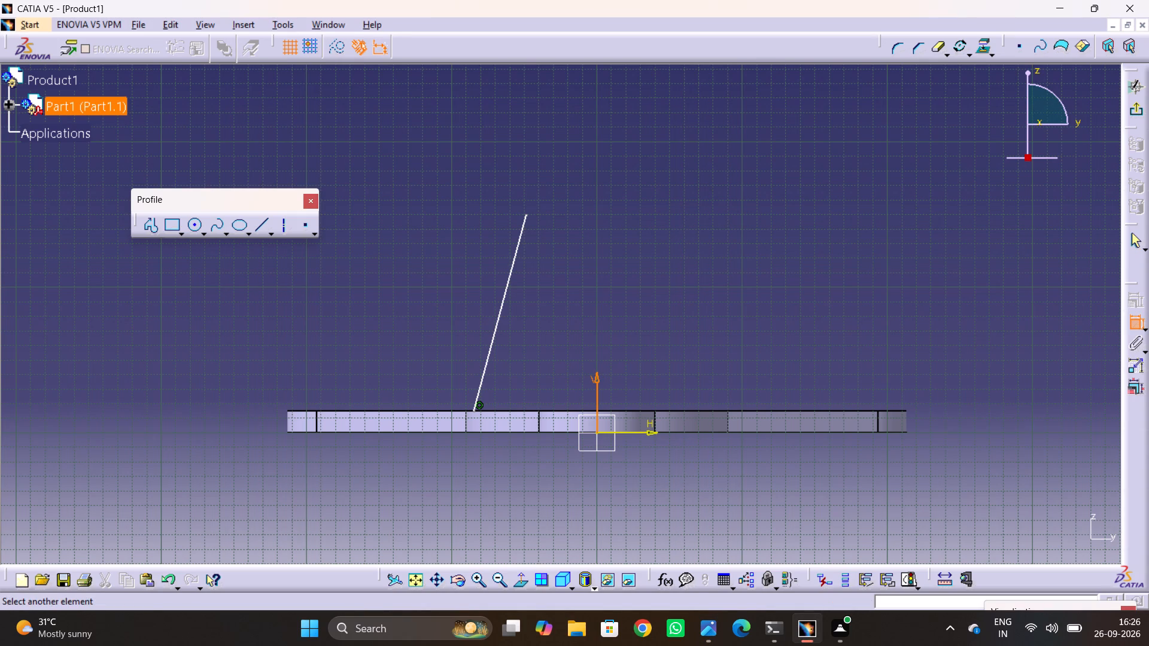
click(473, 410)
click(528, 473)
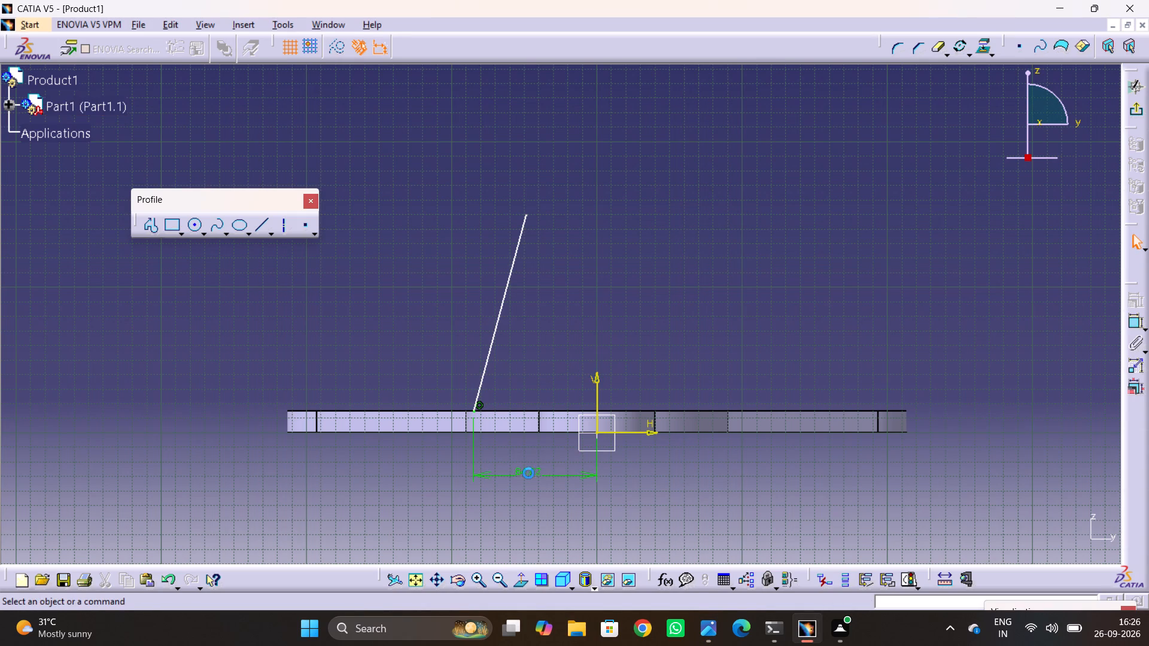
Set the distance between the line's lower endpoint and the vertical axis to 65 mm.
key(alt+Tab)
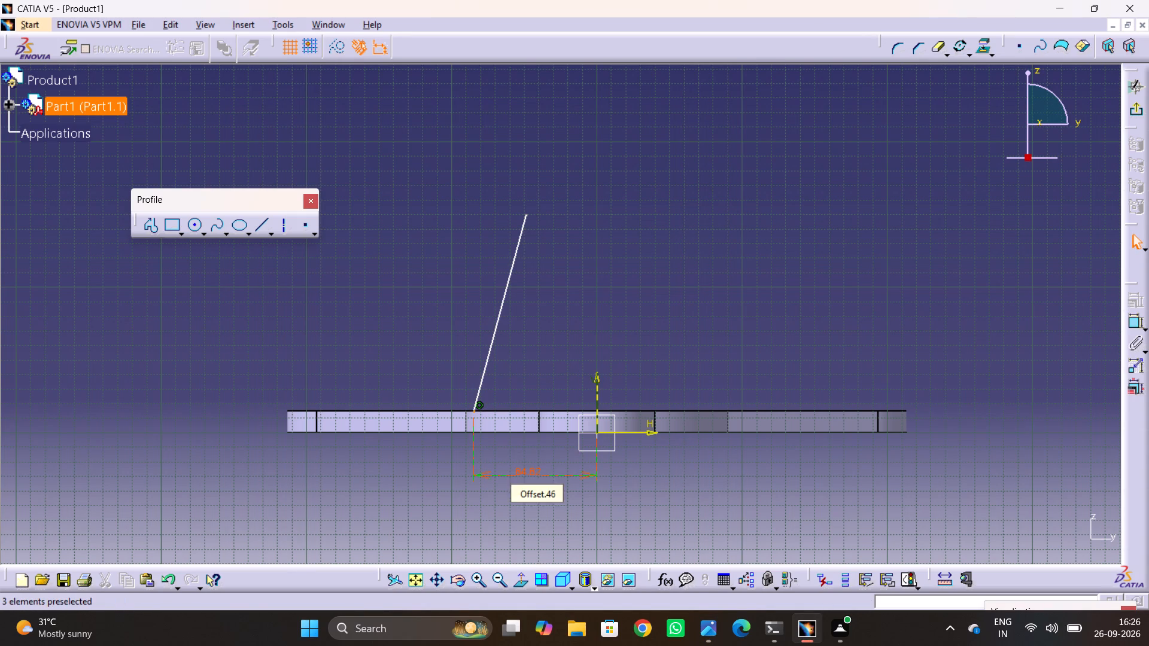
key(alt+Tab)
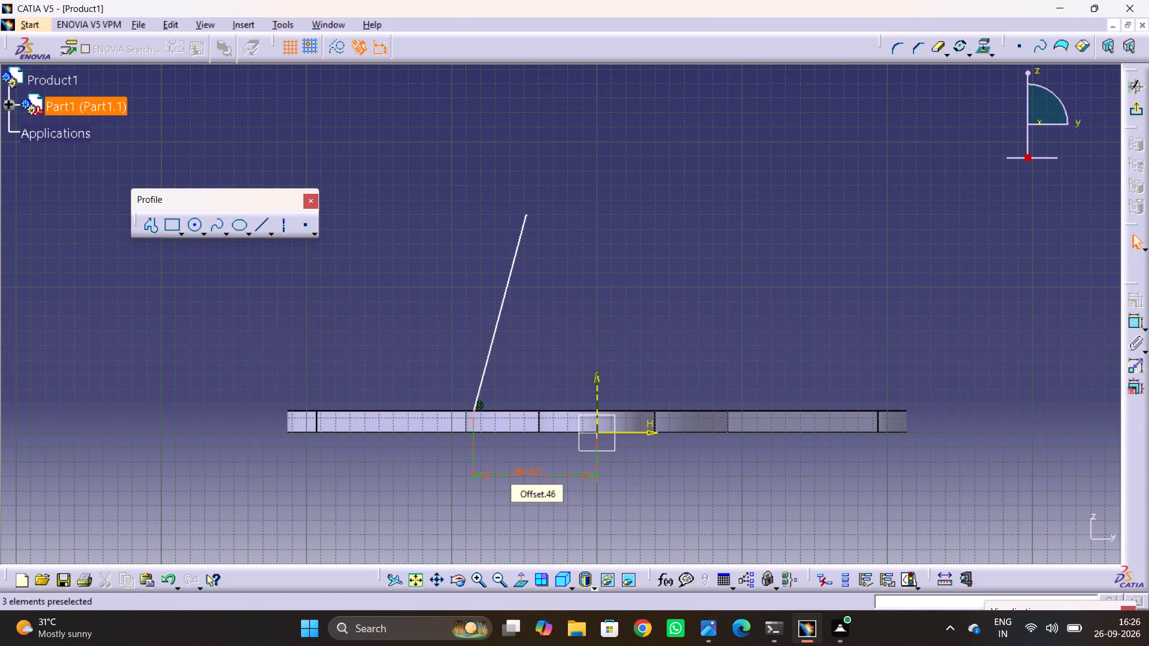
double_click(536, 468)
key(6)
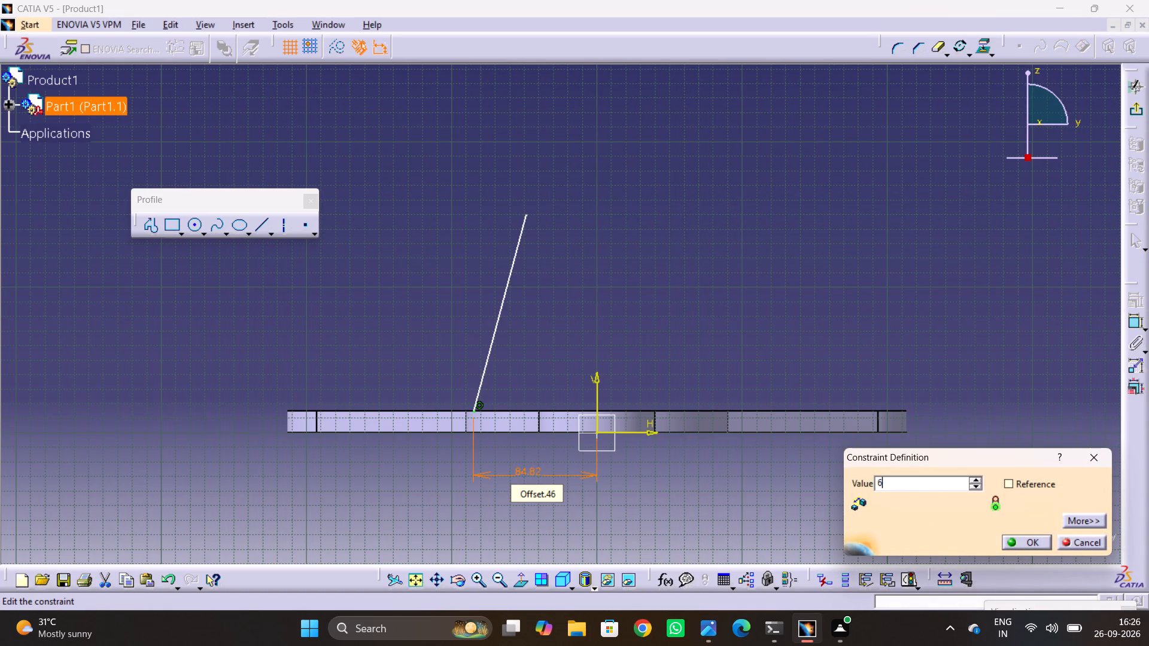
key(5)
key(Return)
click(799, 217)
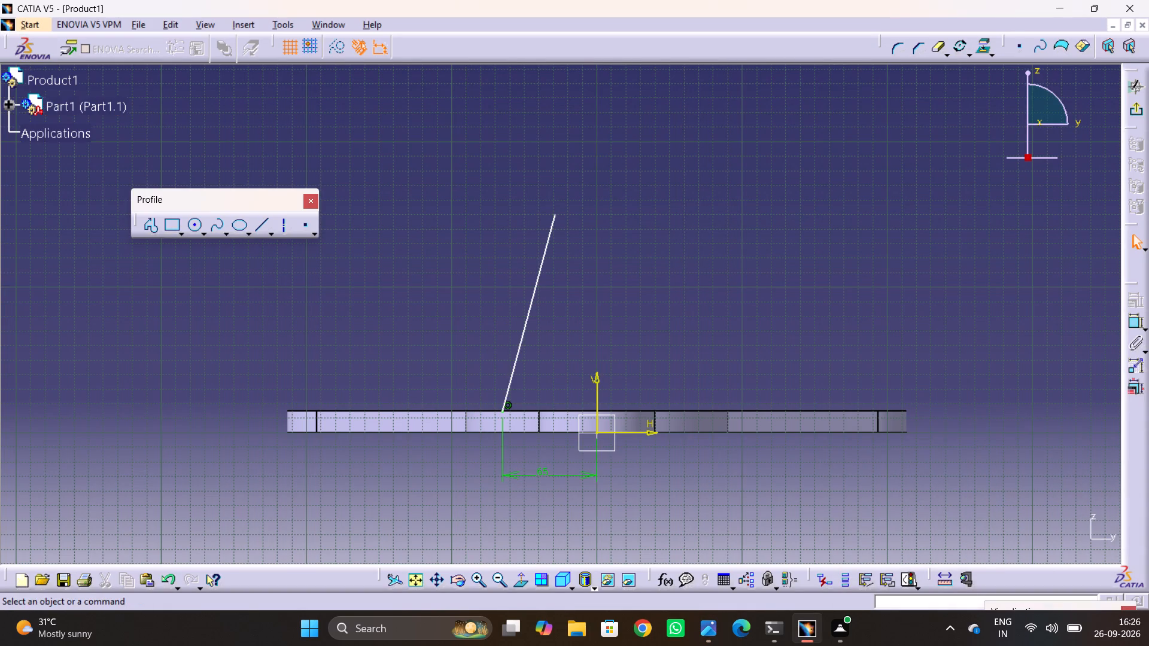
Check the top of the section view and dimension the horizontal distance from the line's upper endpoint to the vertical axis.
key(alt+Tab)
key(alt+Tab)
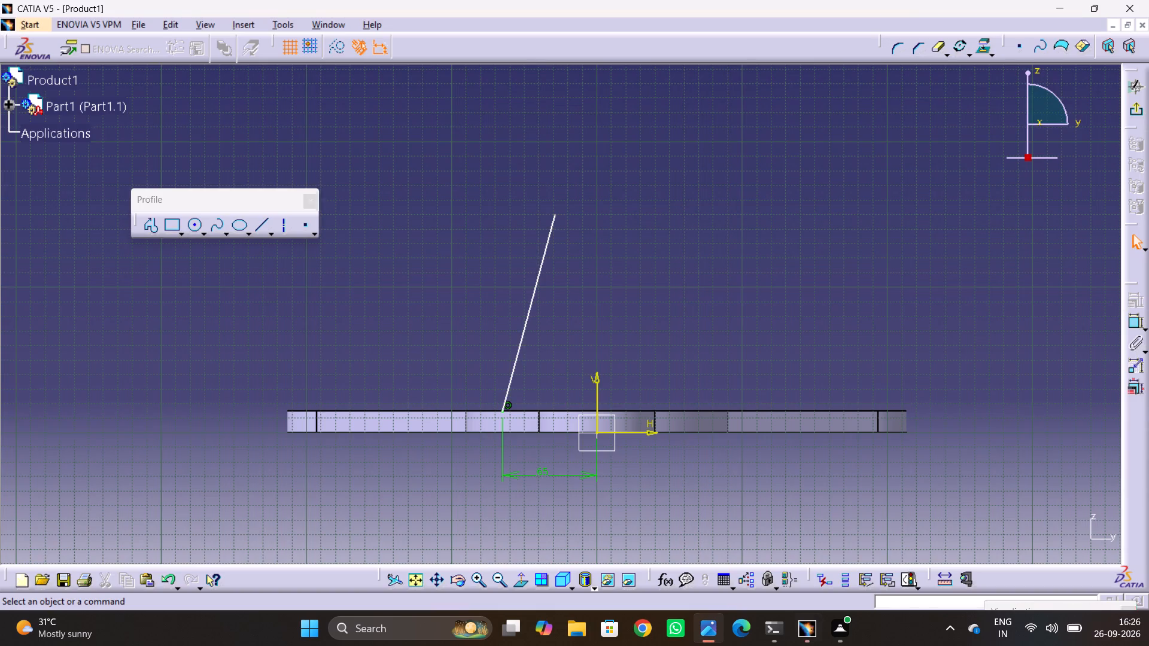
key(alt+Tab)
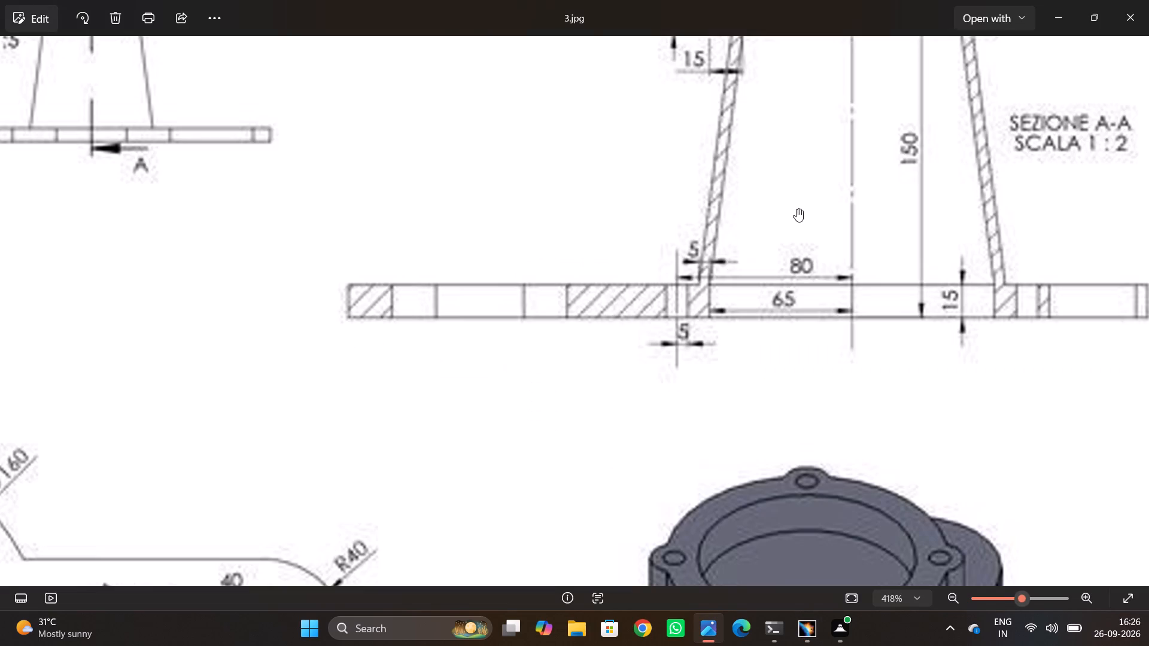
middle_drag(820, 194, 777, 362)
key(alt+Tab)
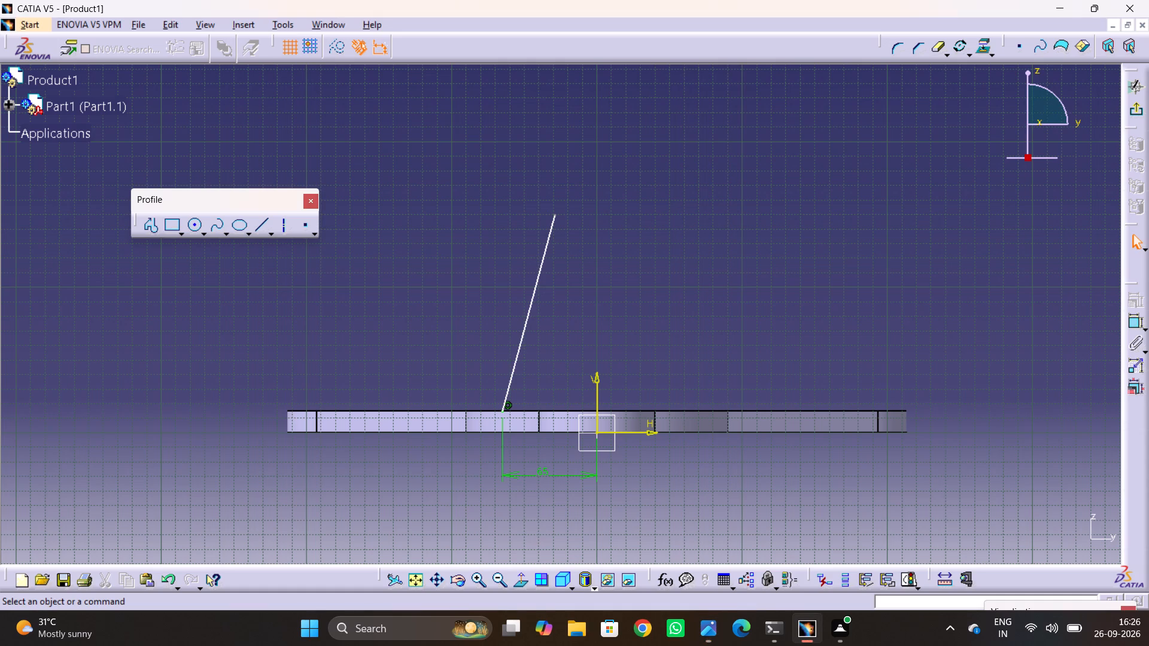
click(1126, 314)
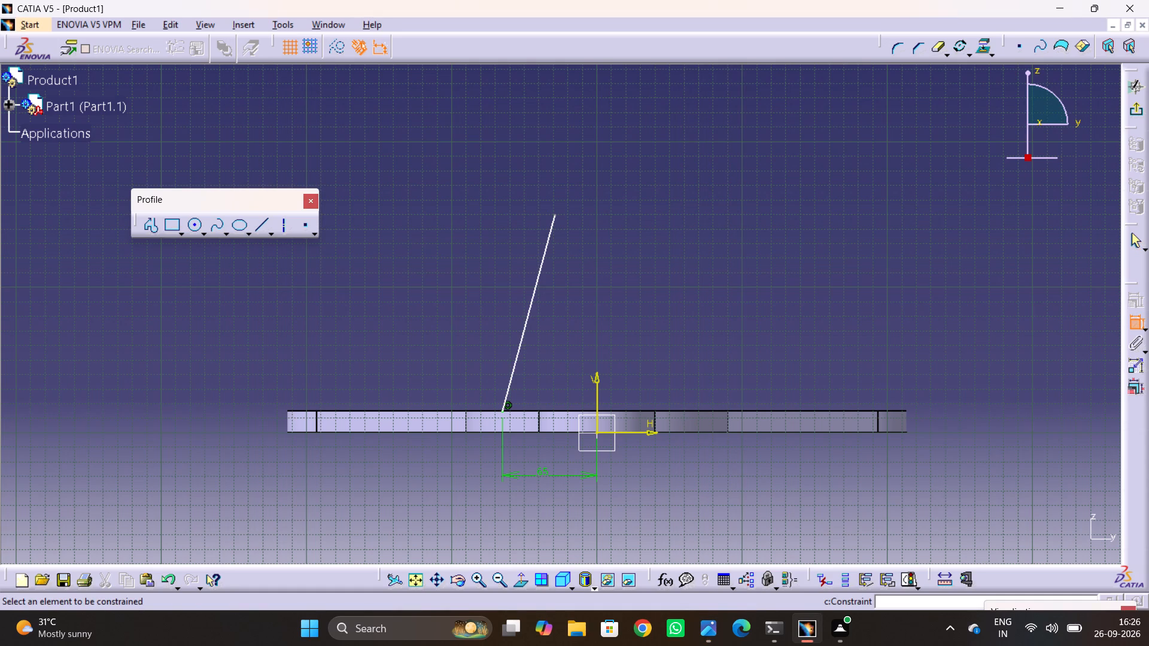
click(595, 402)
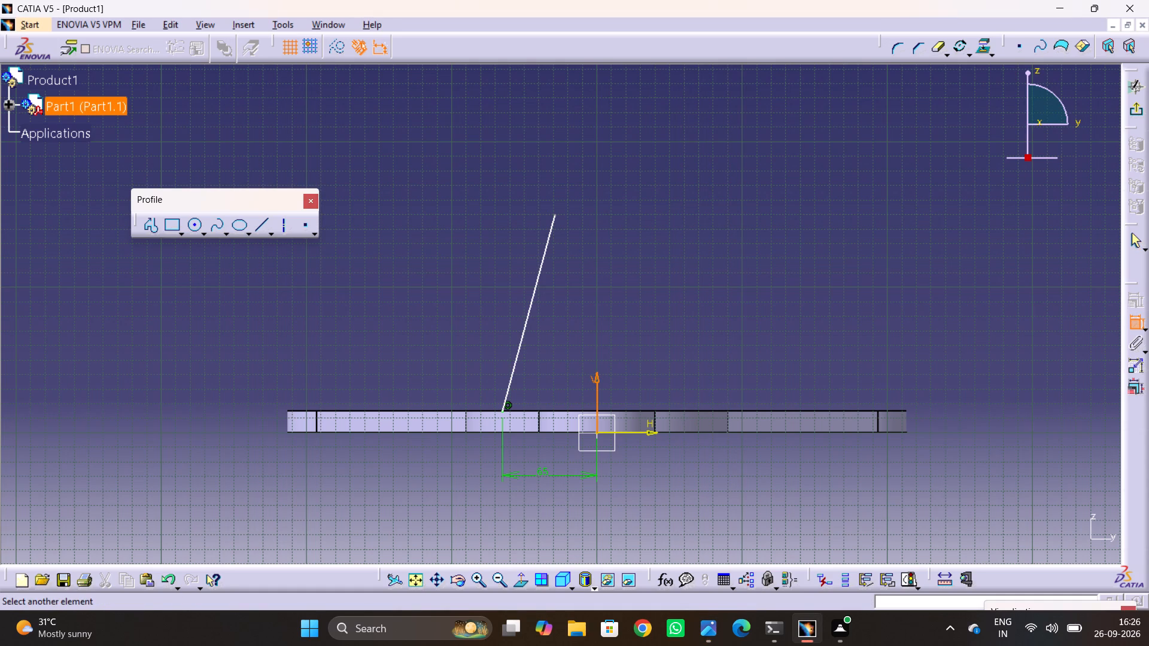
click(555, 216)
click(567, 150)
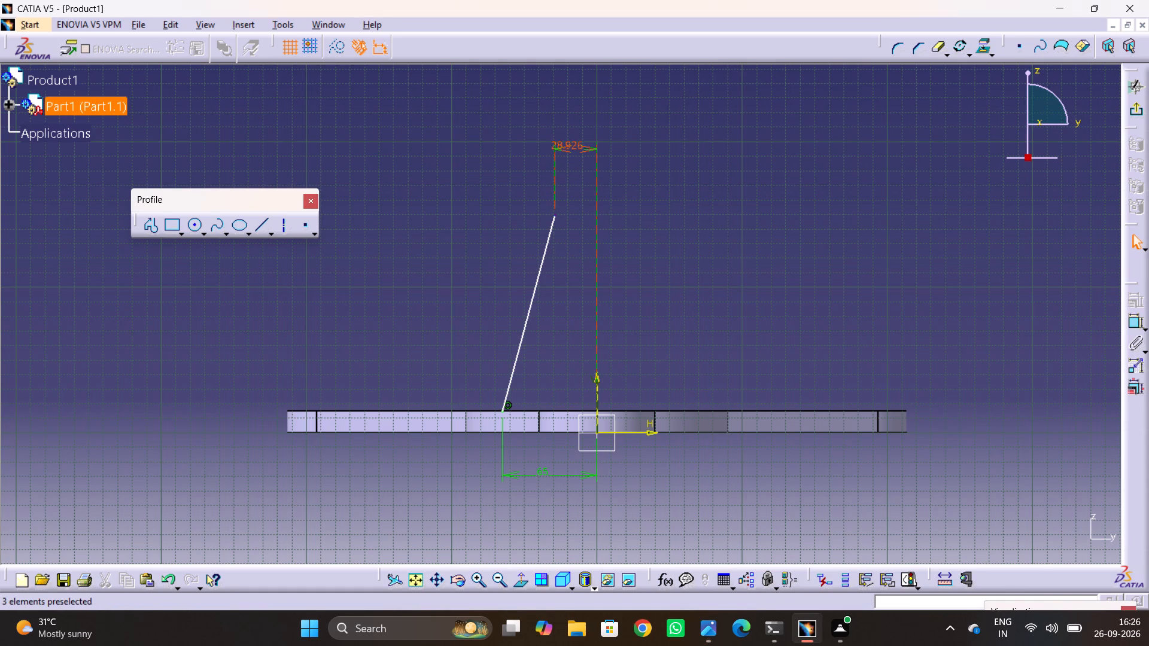
Set the distance between the slanted line's upper endpoint and the vertical axis to 50 mm, as in the section view.
key(alt+Tab)
key(alt+Tab)
double_click(574, 145)
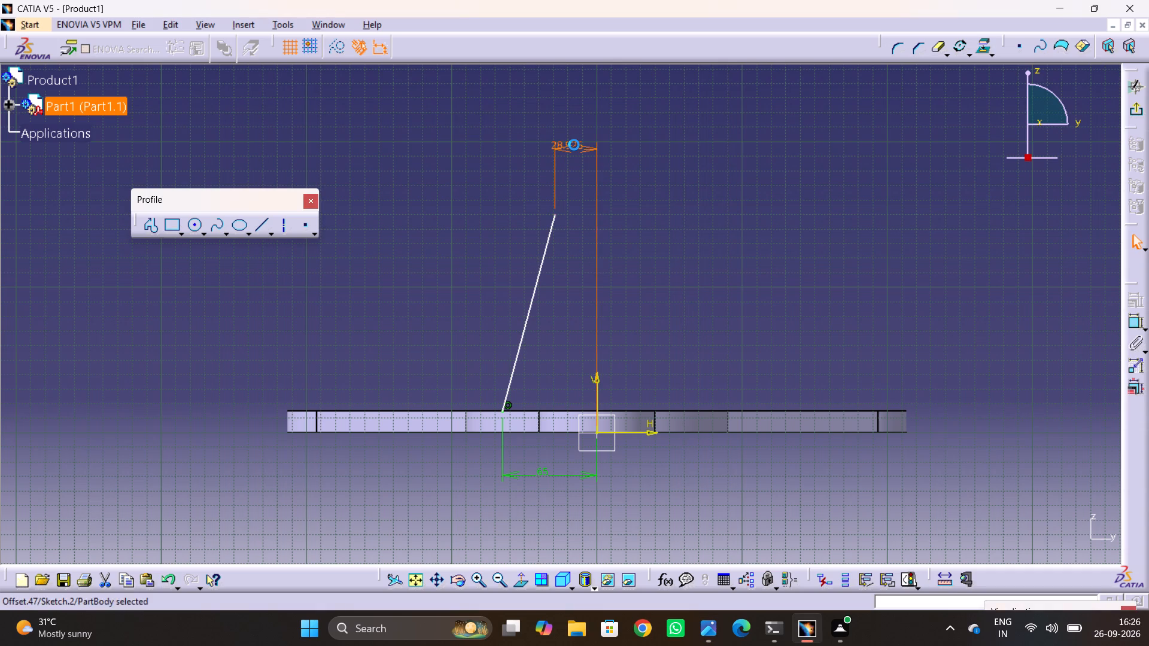
text(50)
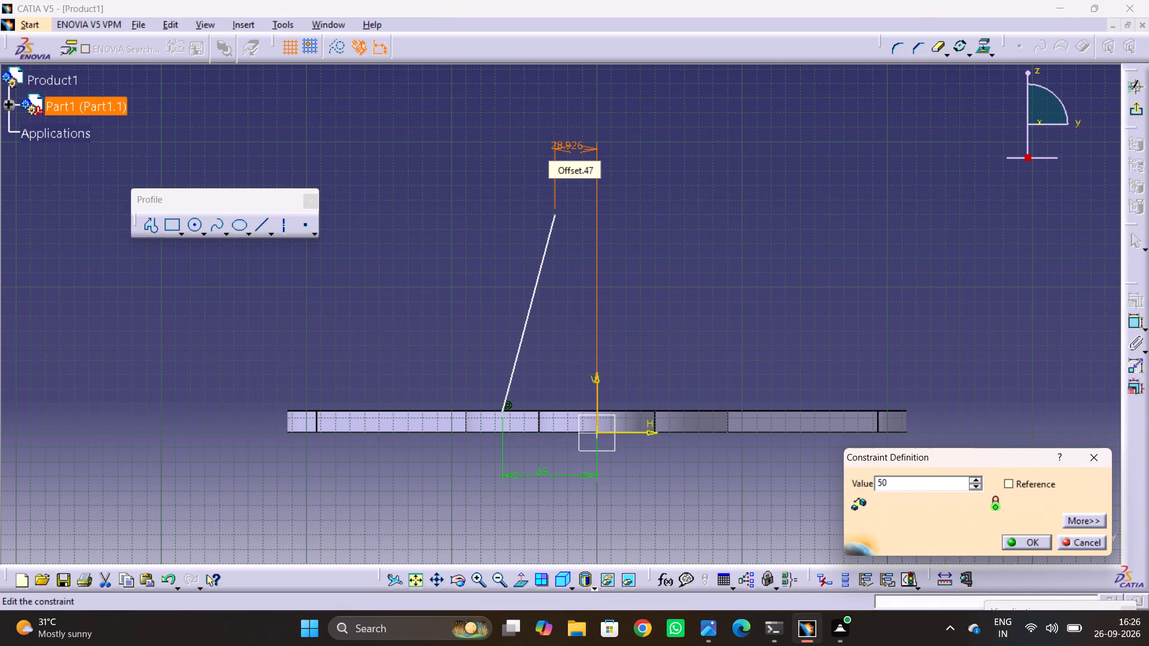
key(Return)
click(669, 224)
Check the hub's wall thickness in the section view of the reference drawing.
key(alt+Tab)
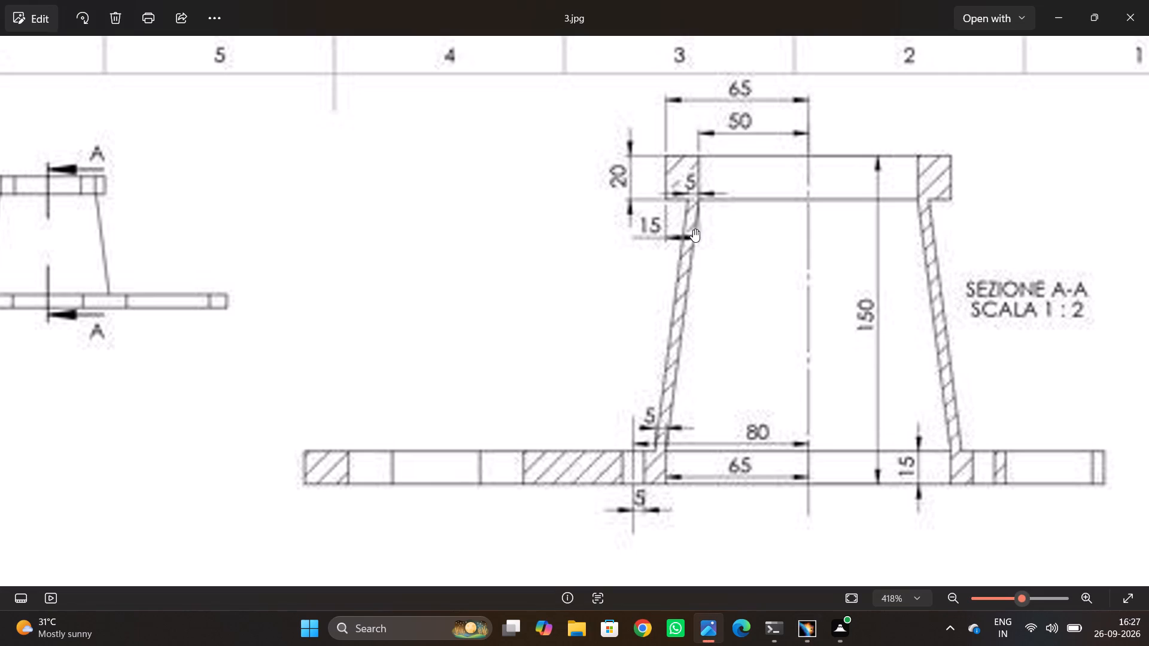
key(alt+Tab)
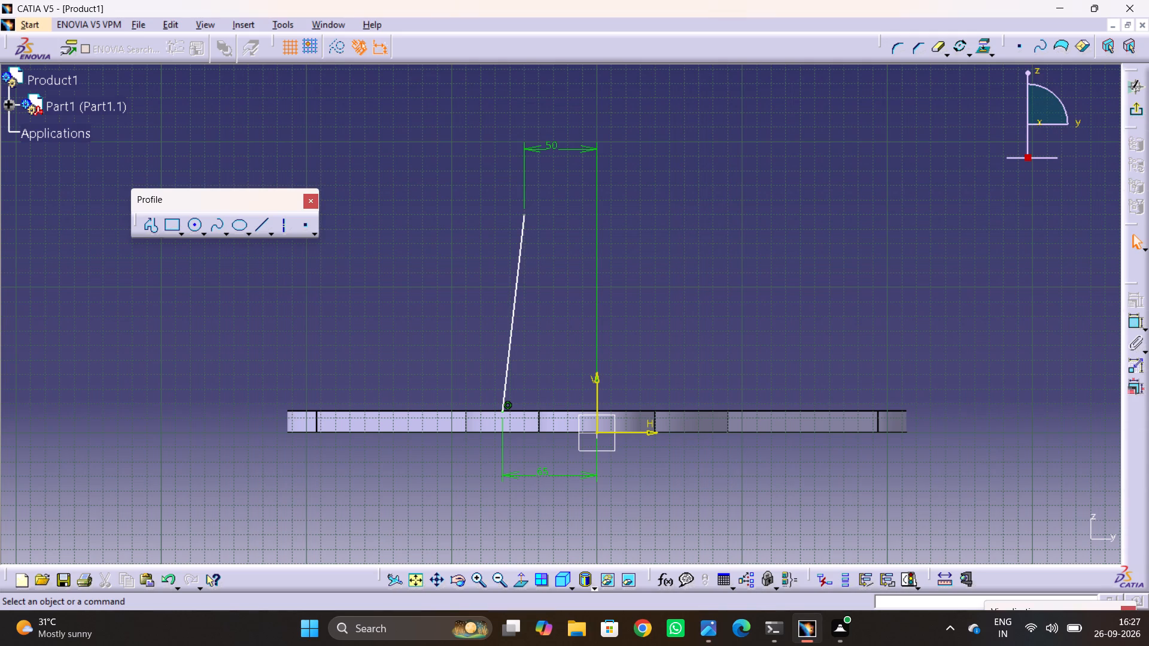
middle_drag(601, 255, 649, 237)
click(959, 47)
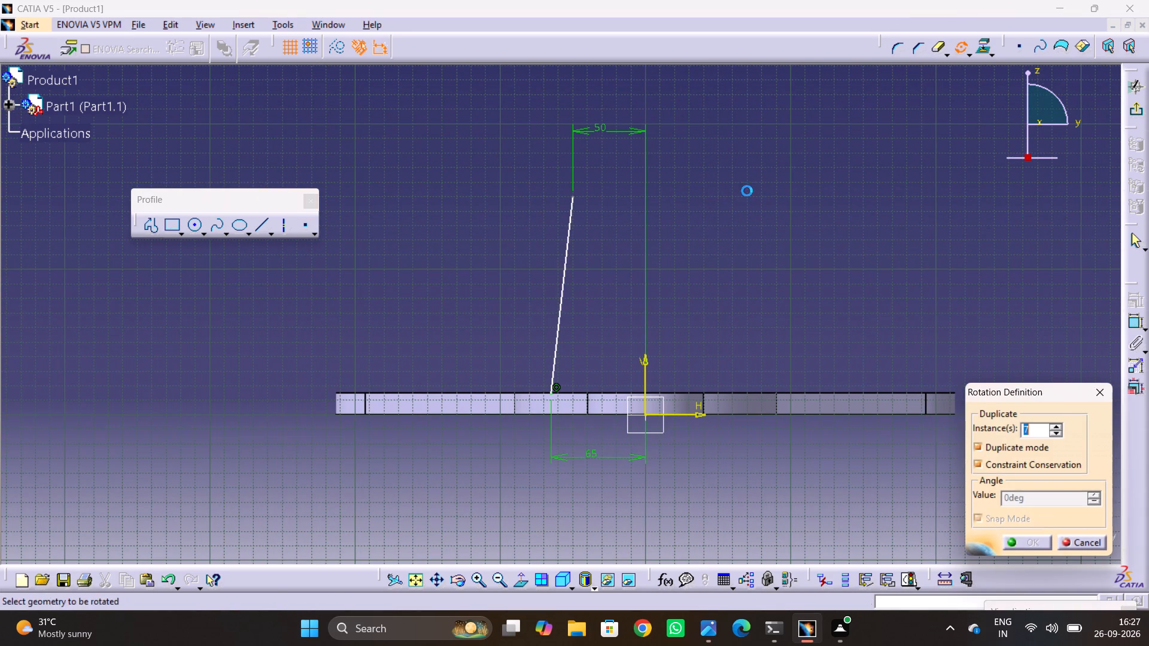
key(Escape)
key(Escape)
Offset the slanted line outward, away from the vertical axis, to form the hub wall's outer side.
click(970, 58)
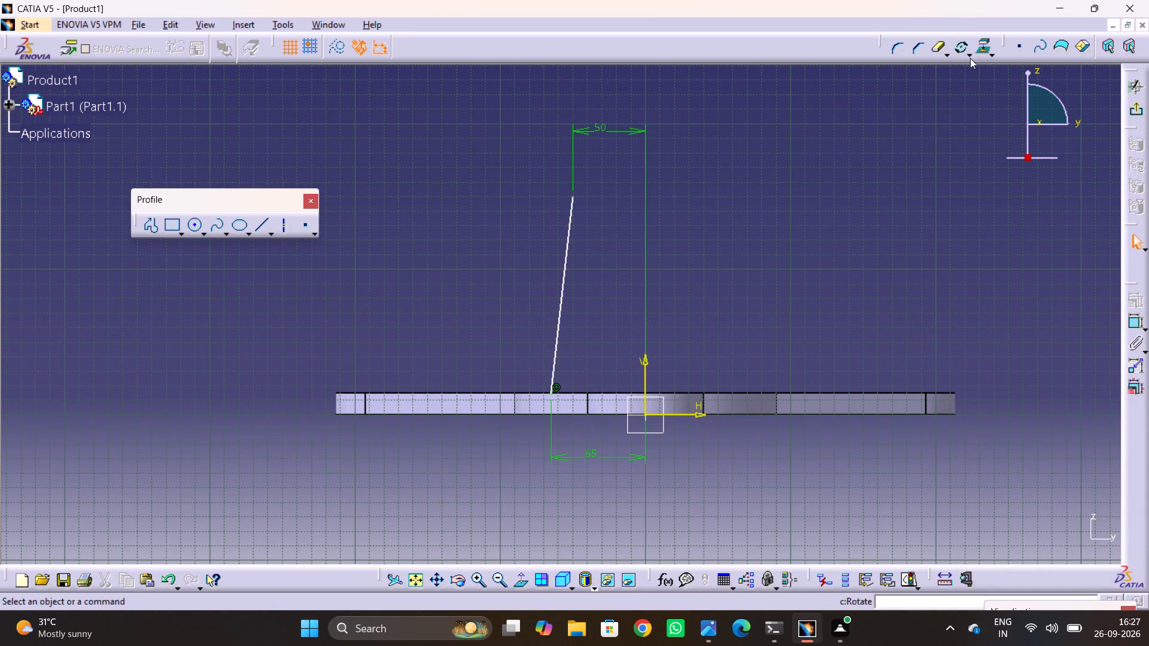
click(983, 179)
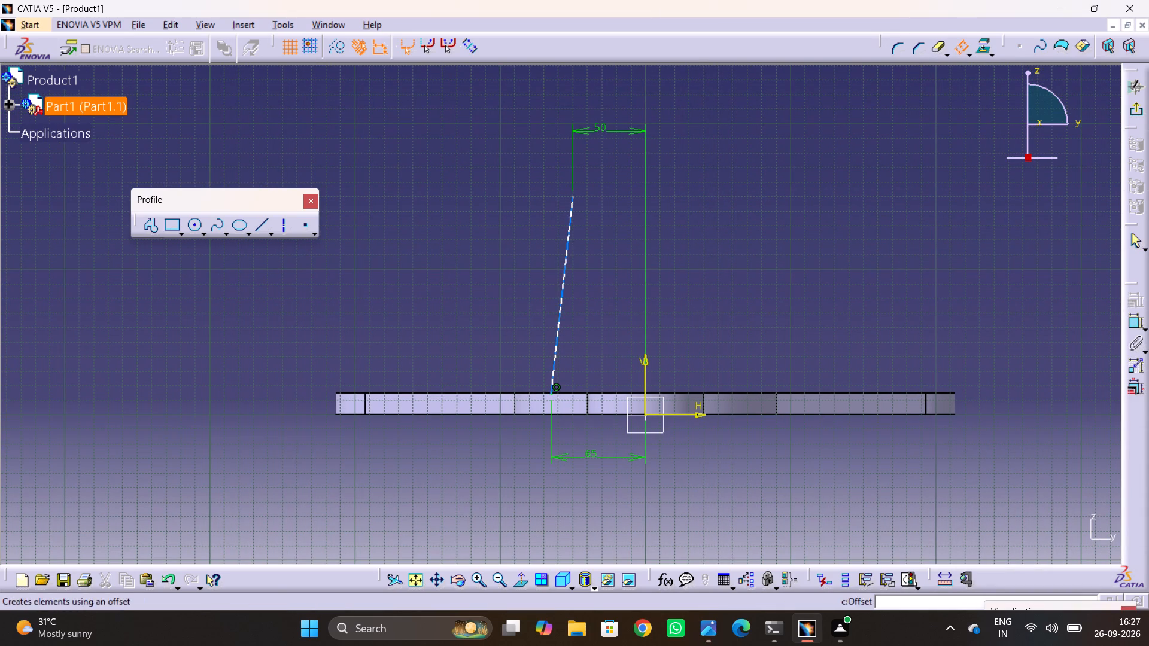
click(563, 297)
click(546, 309)
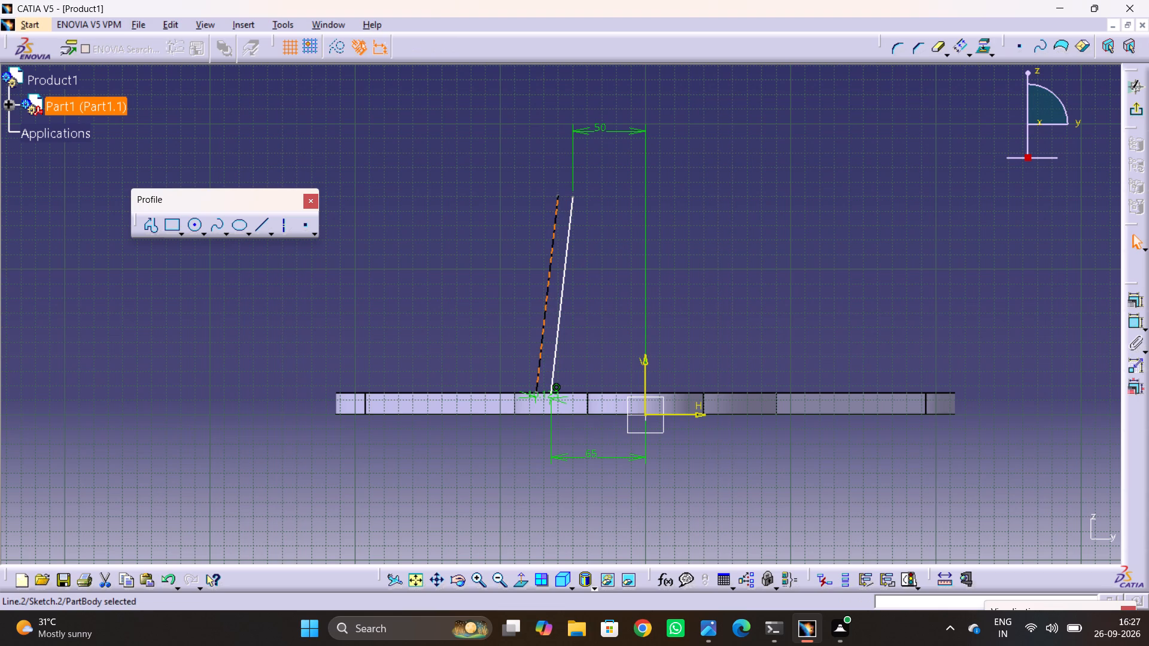
click(817, 260)
key(Escape)
Set the offset between the two slanted lines to 5 mm.
double_click(544, 396)
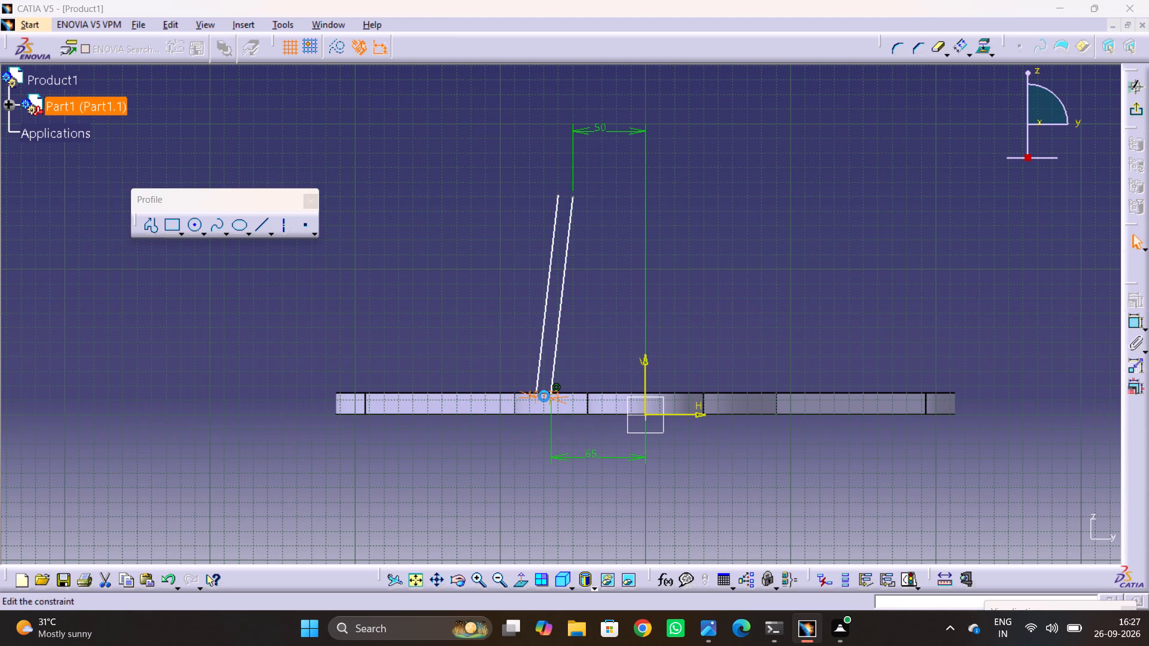
key(5)
key(Return)
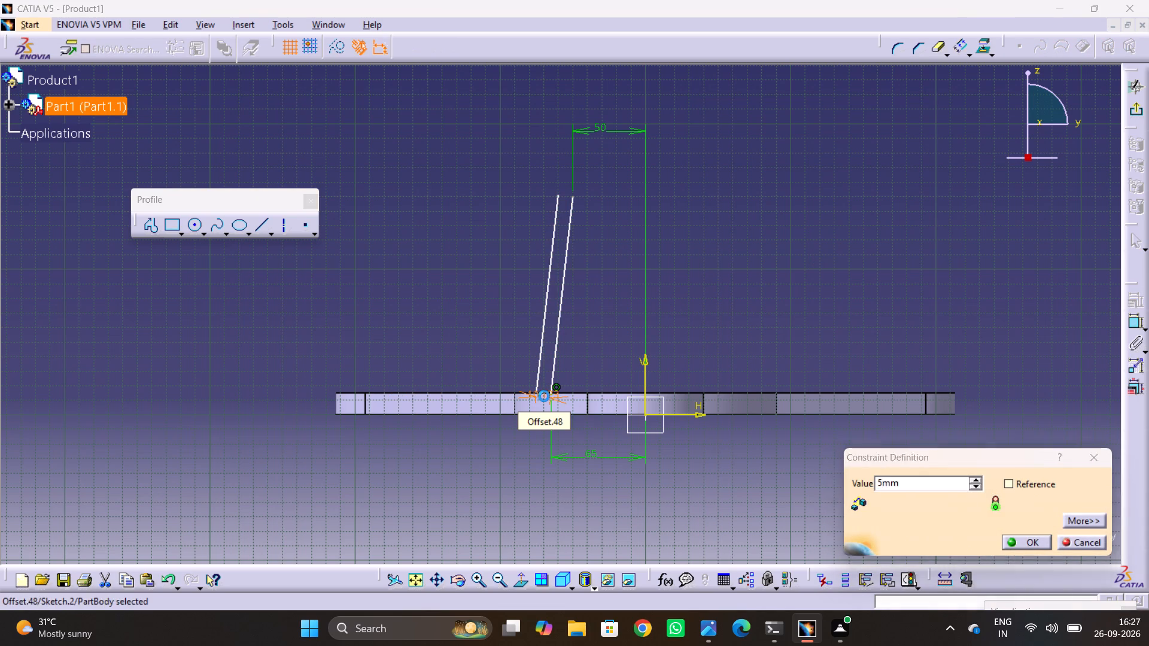
click(692, 301)
Draw a horizontal line about 7.5 mm long outward from the inner slanted line's lower endpoint along the plate's top edge.
ctrl+middle_drag(574, 408, 585, 290)
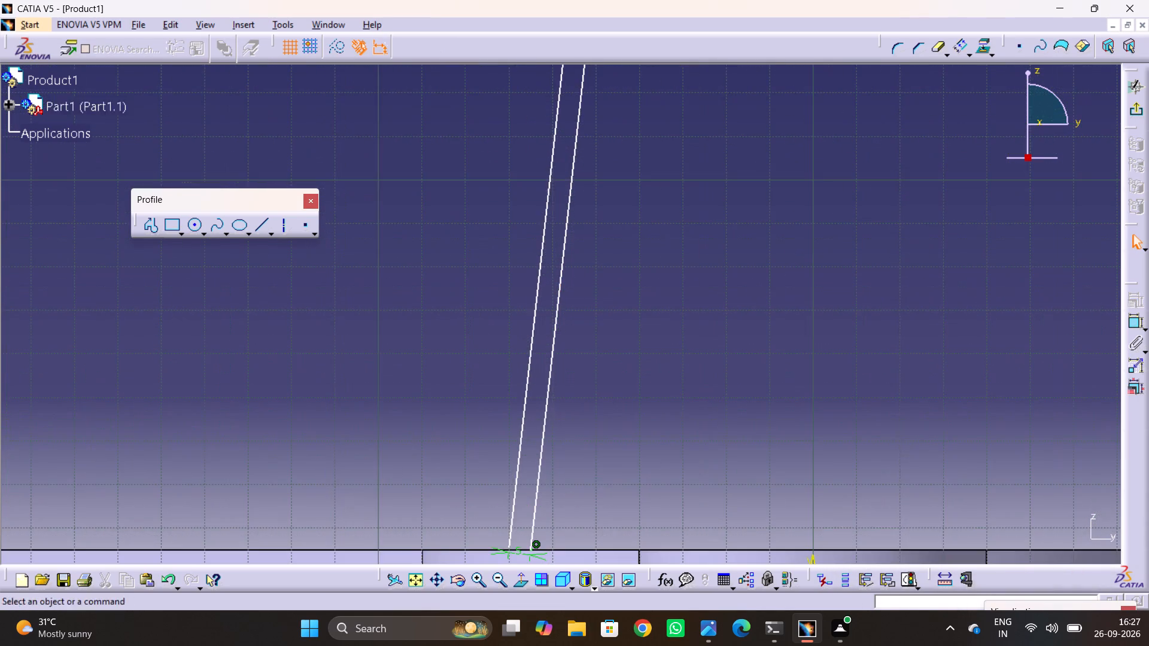
middle_drag(521, 394, 566, 206)
ctrl+middle_drag(548, 293, 554, 242)
middle_drag(570, 330, 594, 232)
scroll(594, 232, up, 1)
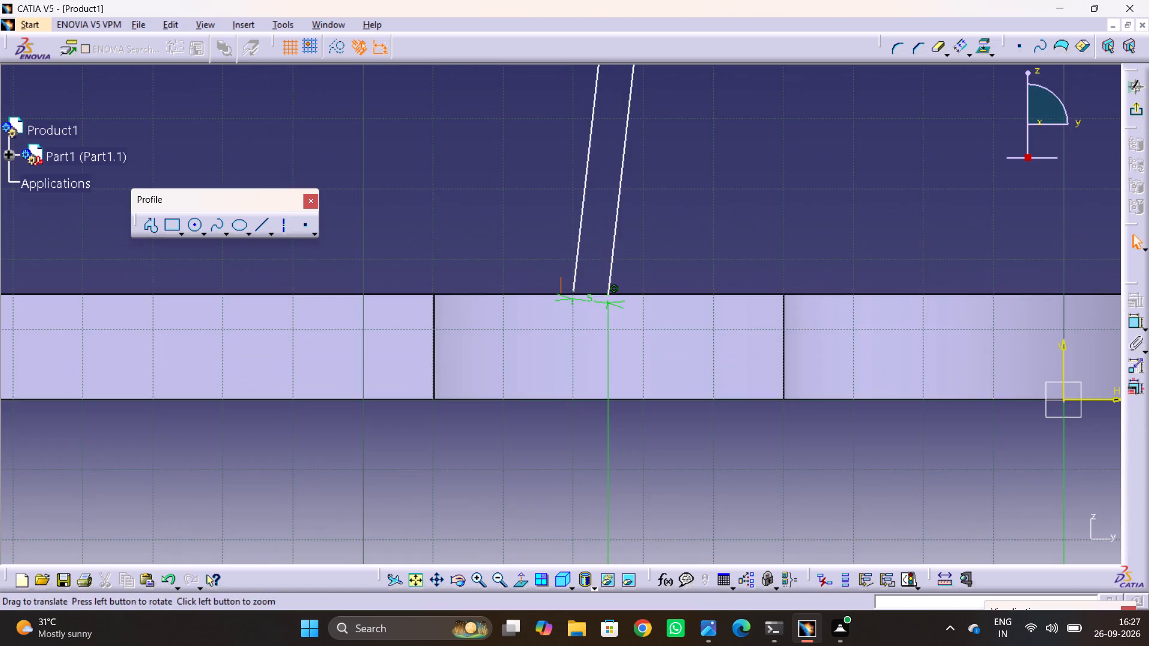
ctrl+middle_drag(619, 129, 631, 104)
ctrl+middle_drag(578, 284, 579, 236)
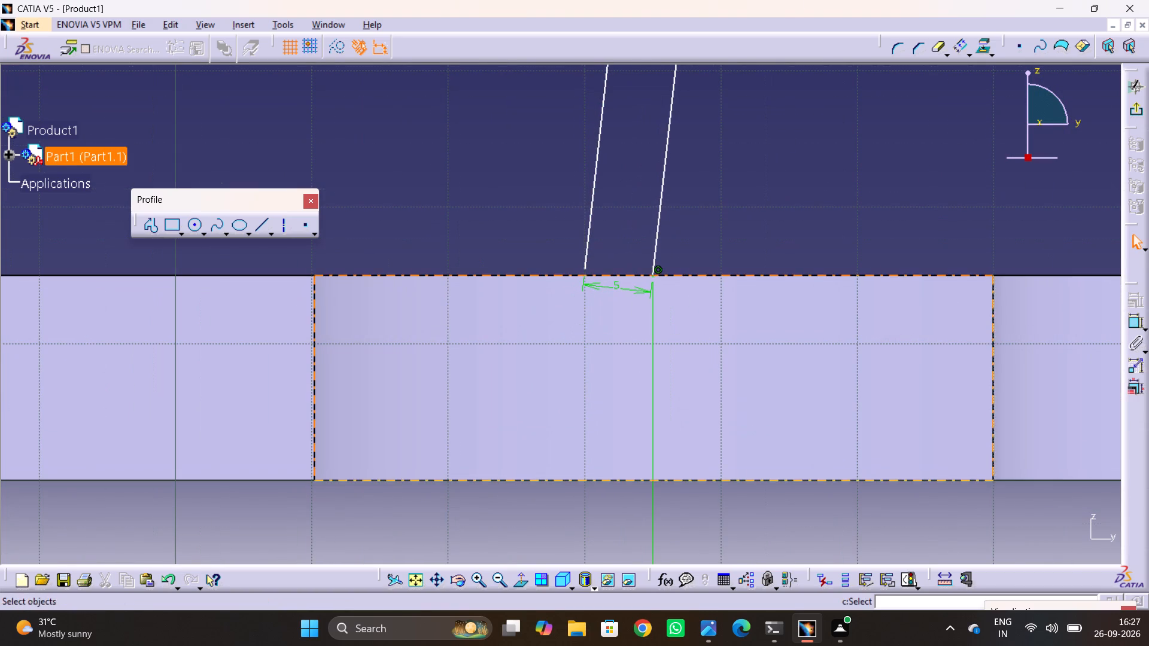
click(263, 227)
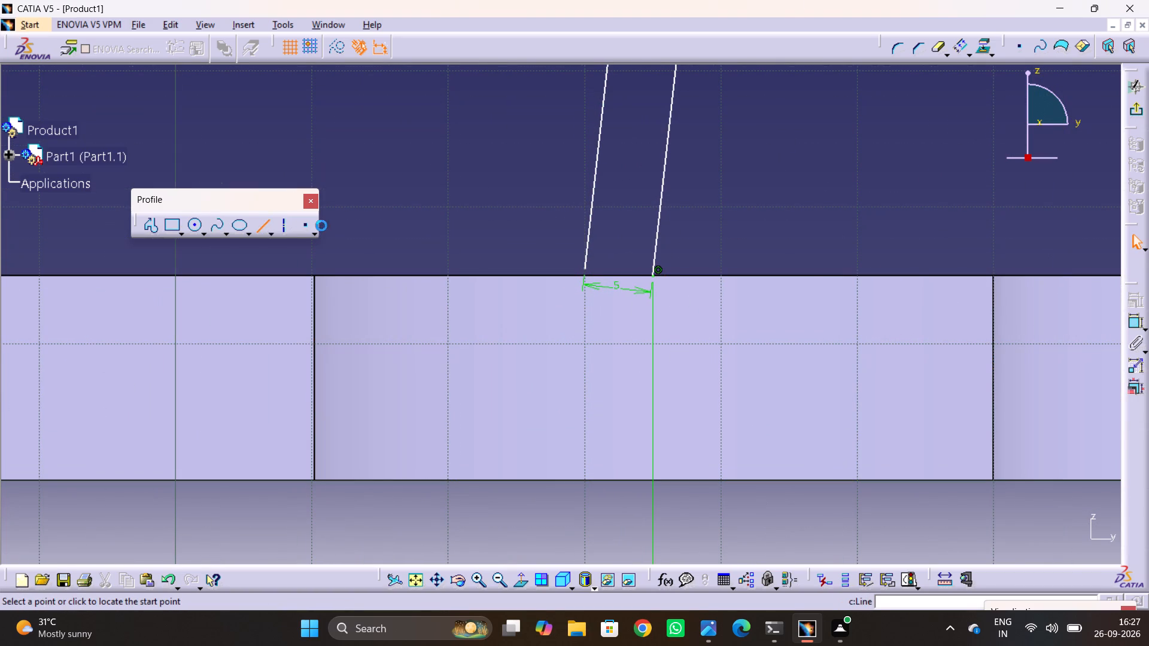
click(653, 276)
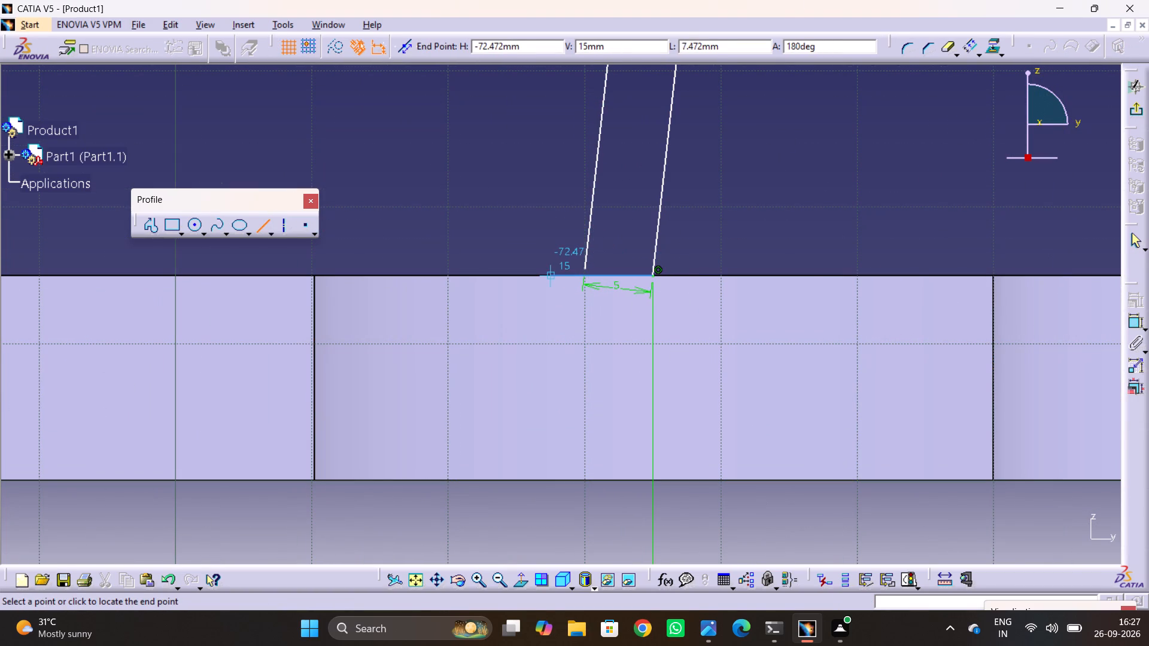
click(551, 273)
click(526, 226)
key(Escape)
key(Escape)
key(Escape)
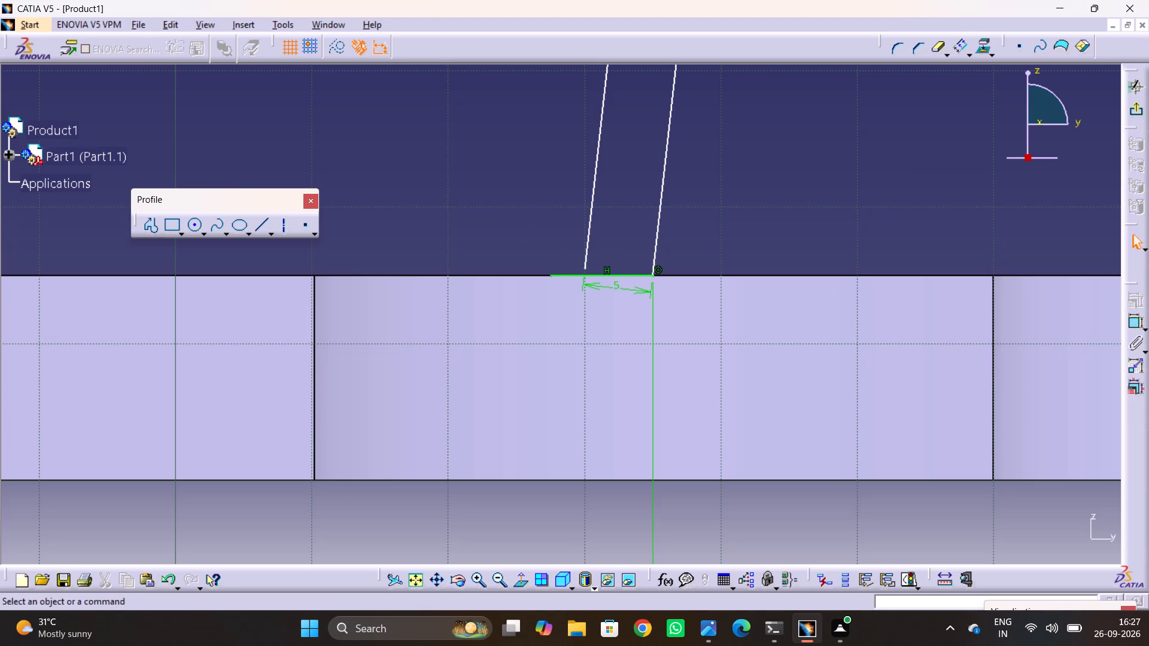
key(Escape)
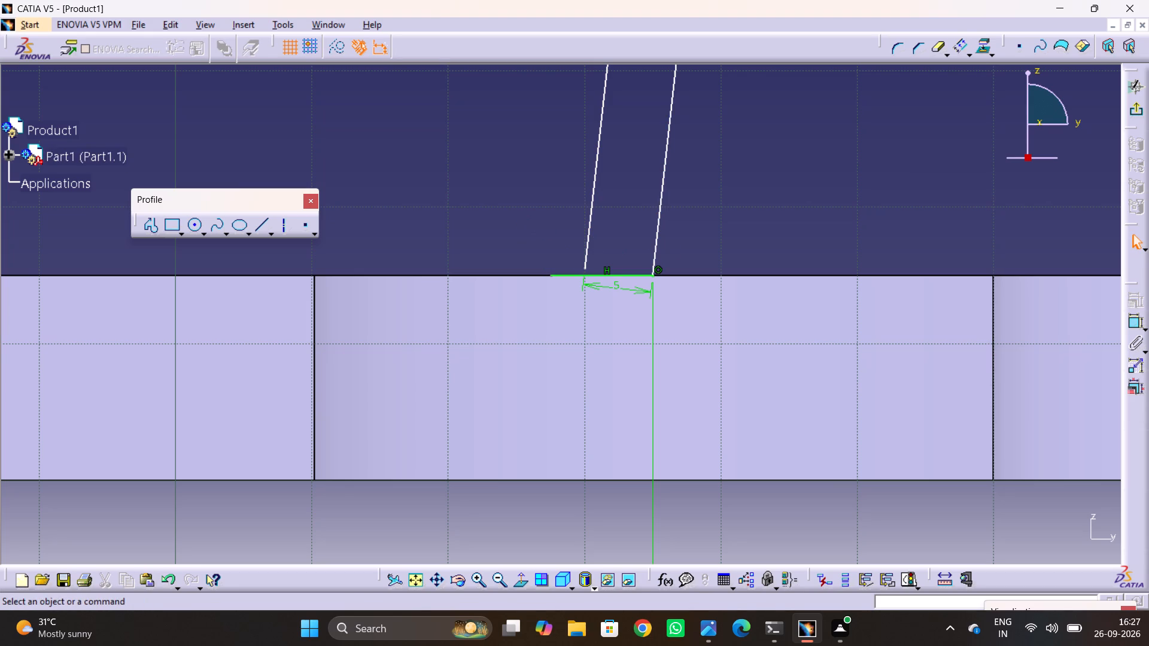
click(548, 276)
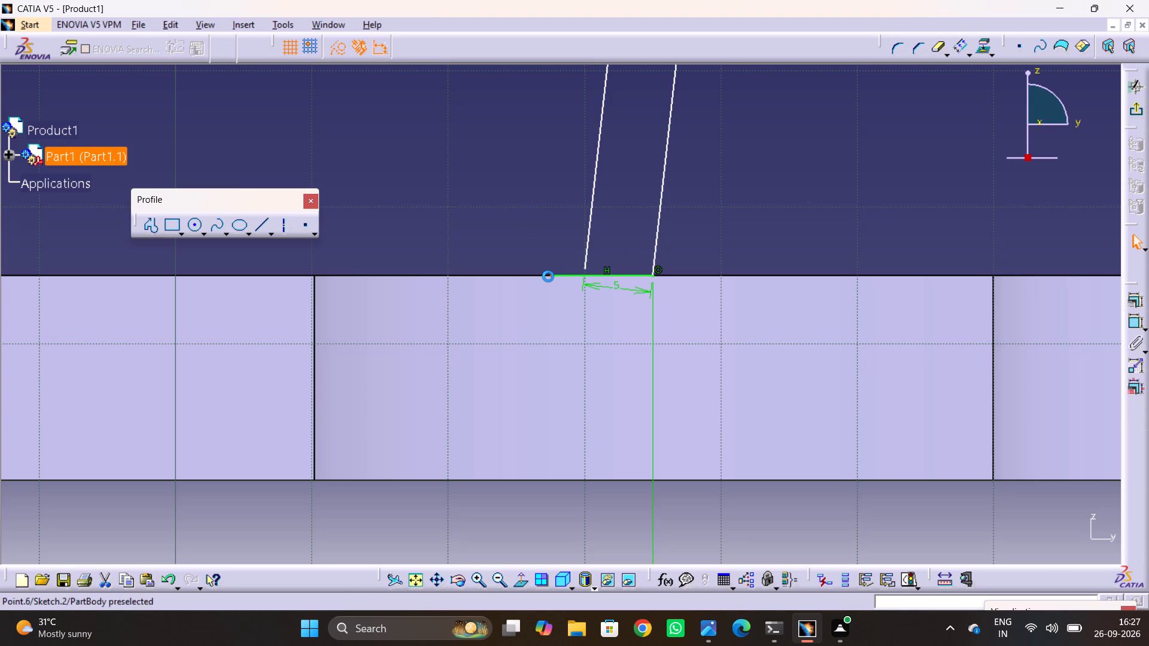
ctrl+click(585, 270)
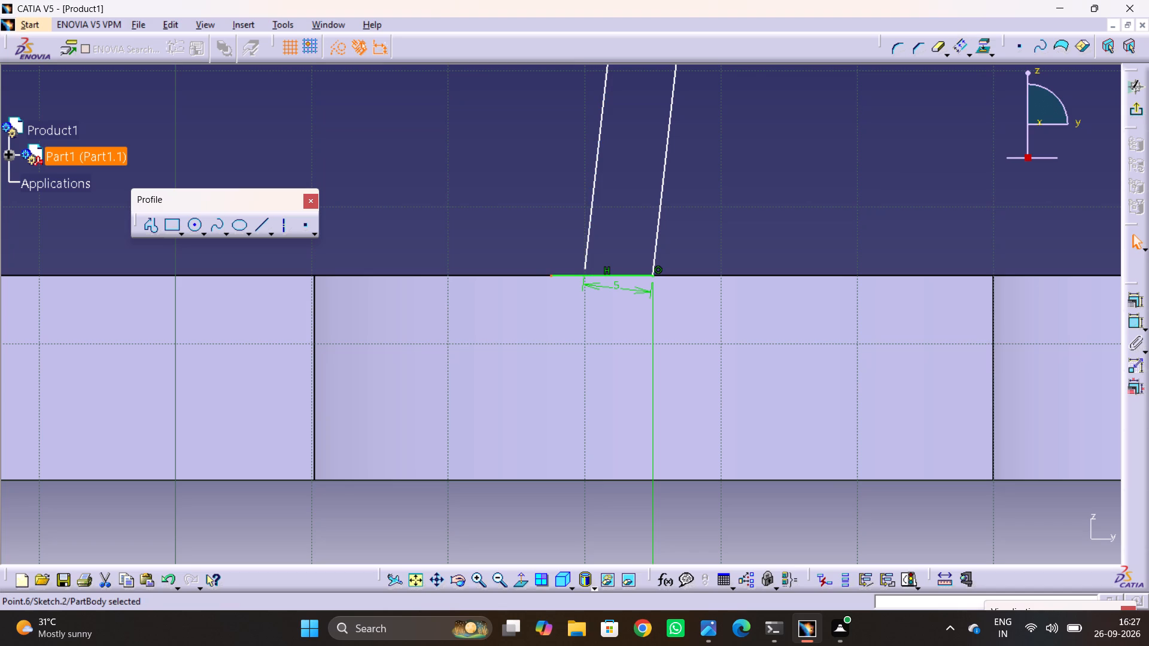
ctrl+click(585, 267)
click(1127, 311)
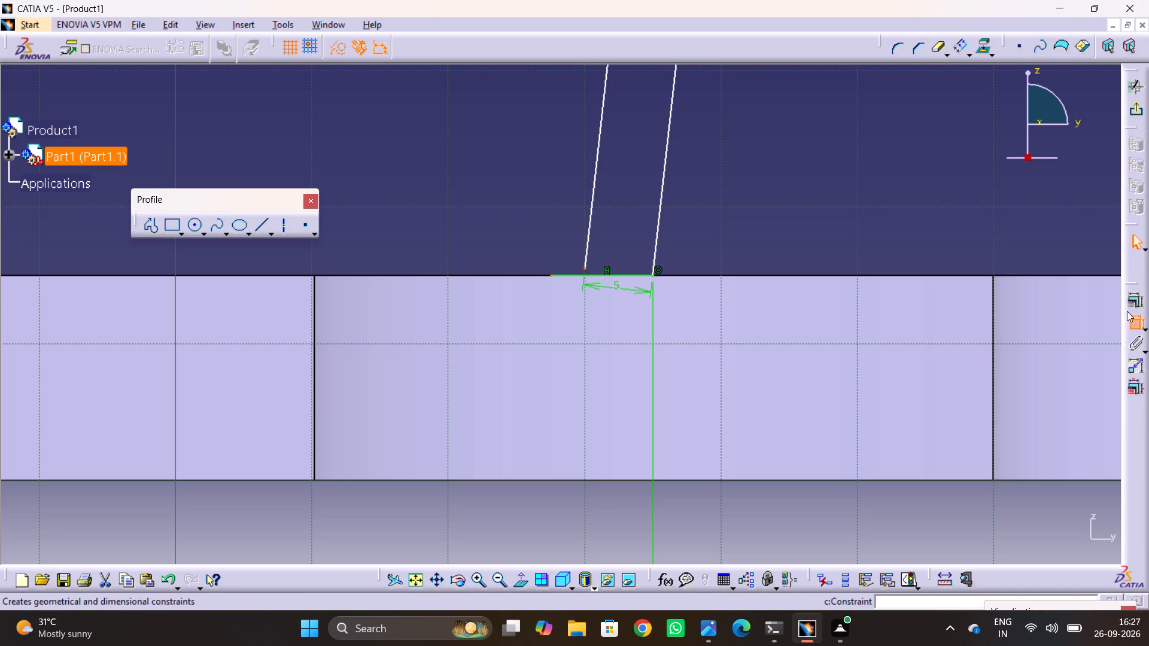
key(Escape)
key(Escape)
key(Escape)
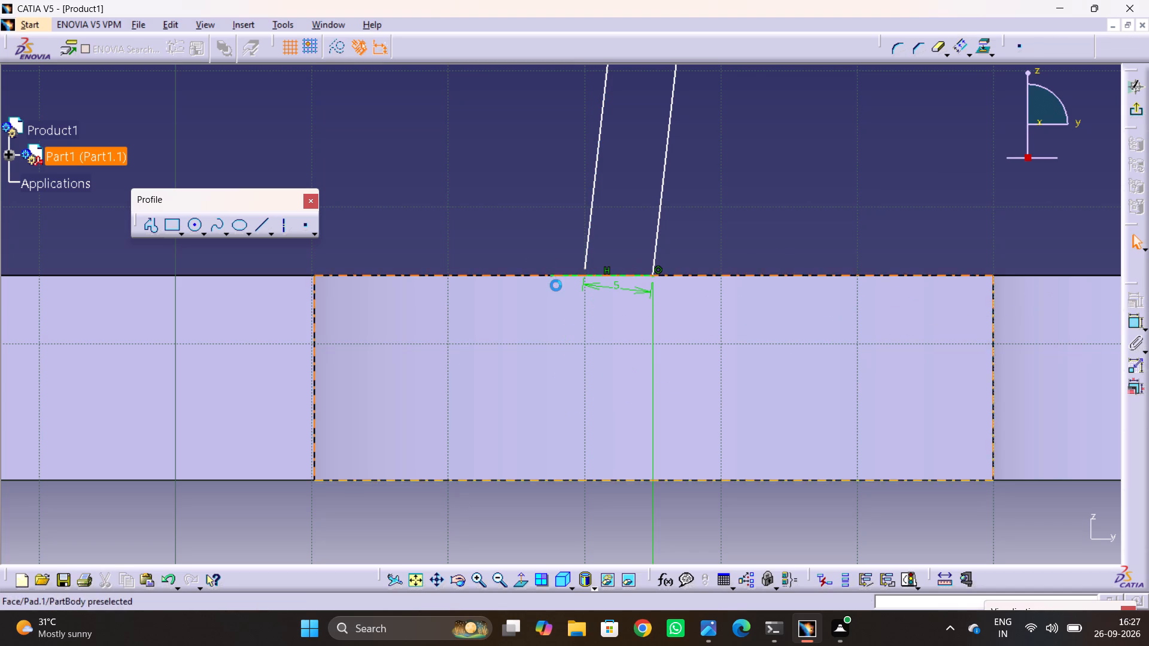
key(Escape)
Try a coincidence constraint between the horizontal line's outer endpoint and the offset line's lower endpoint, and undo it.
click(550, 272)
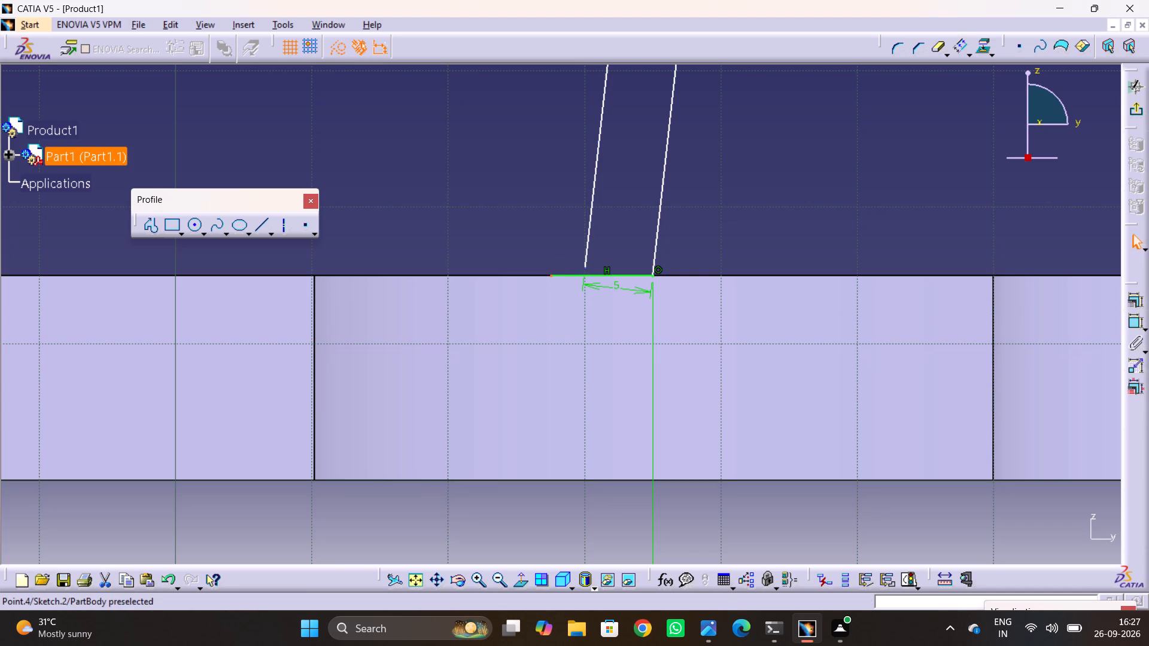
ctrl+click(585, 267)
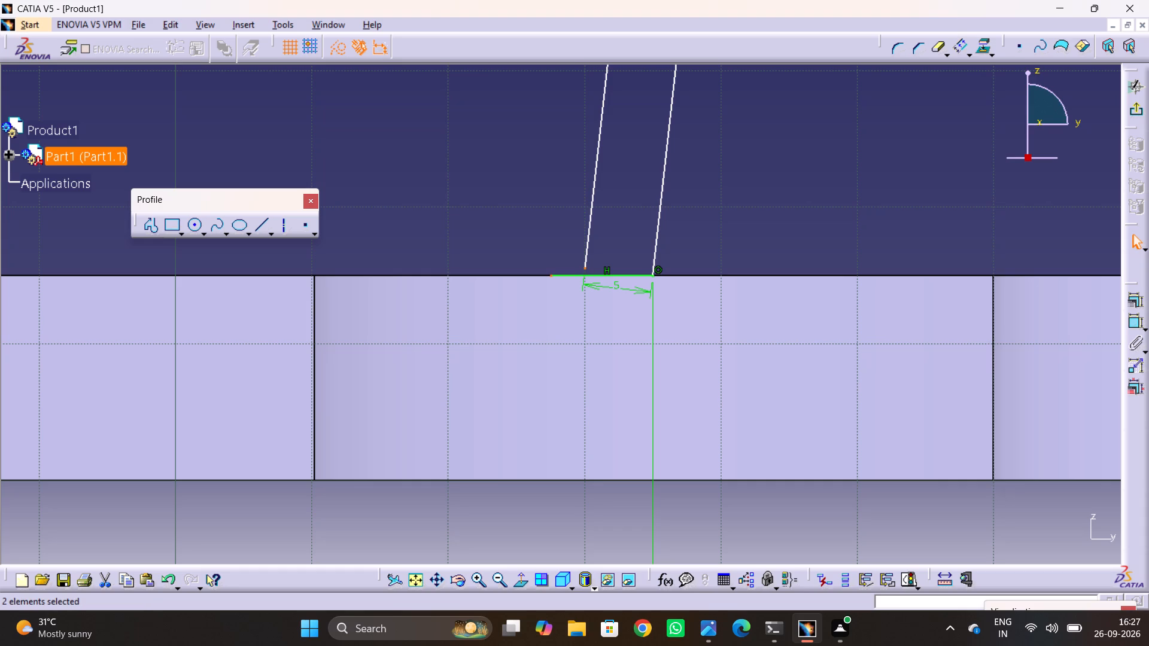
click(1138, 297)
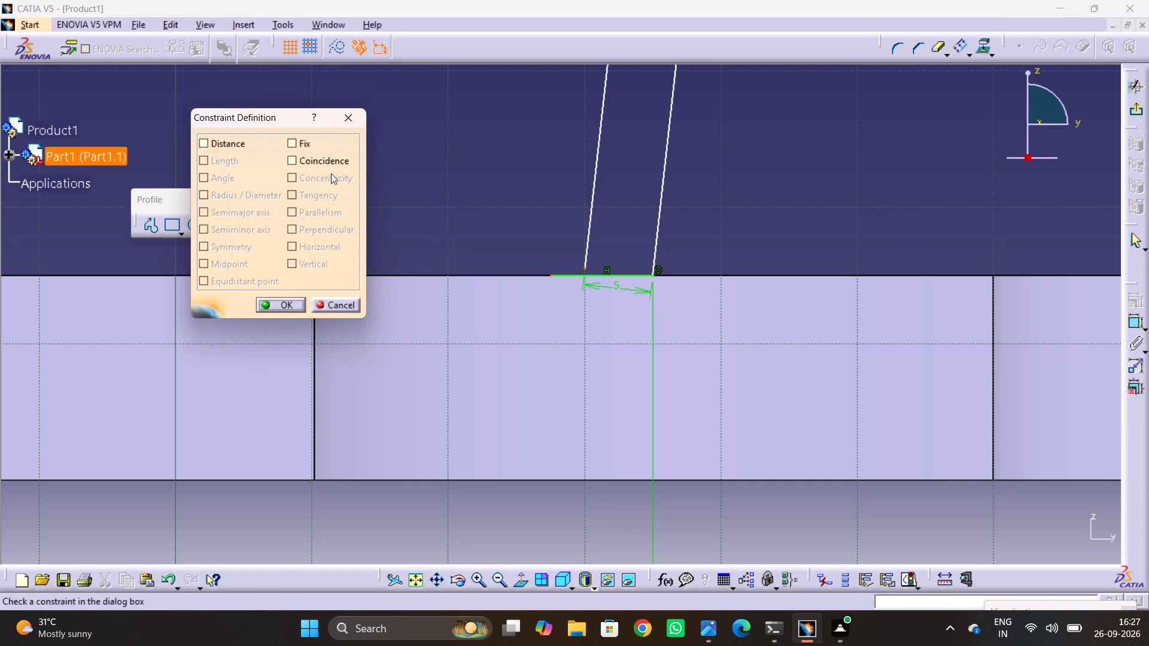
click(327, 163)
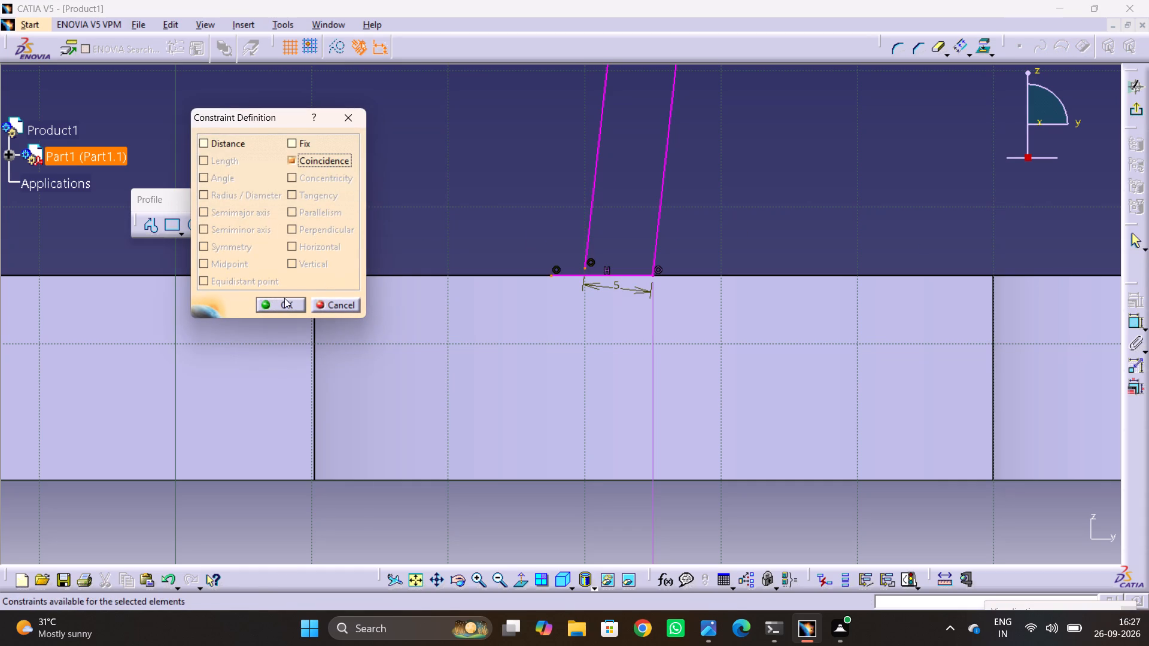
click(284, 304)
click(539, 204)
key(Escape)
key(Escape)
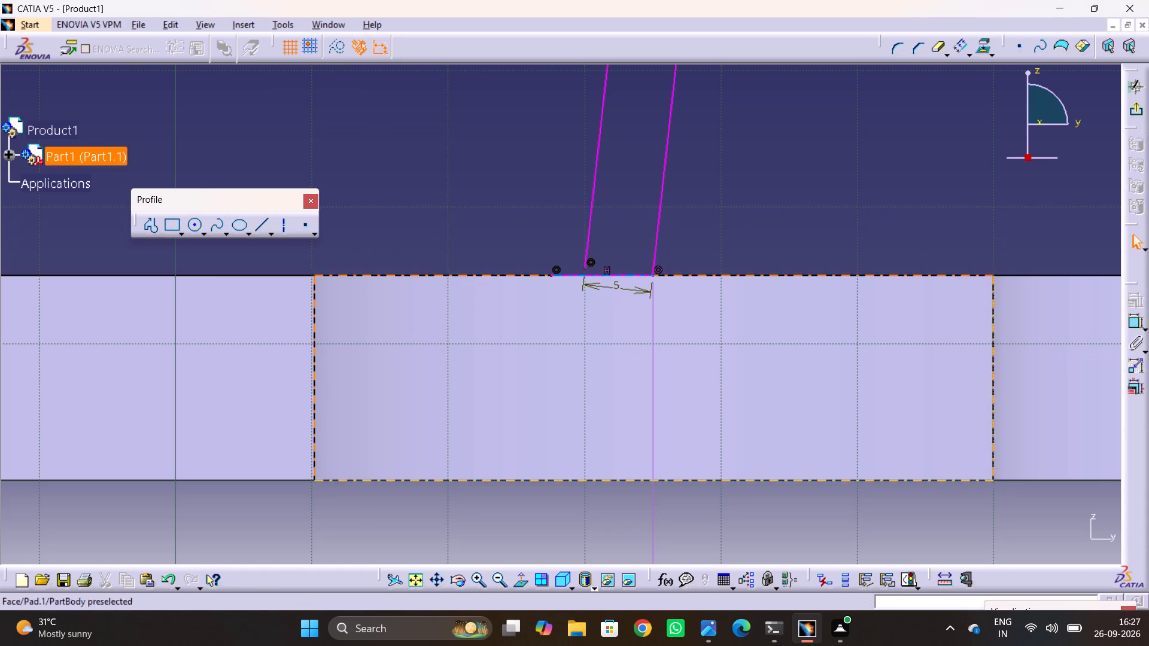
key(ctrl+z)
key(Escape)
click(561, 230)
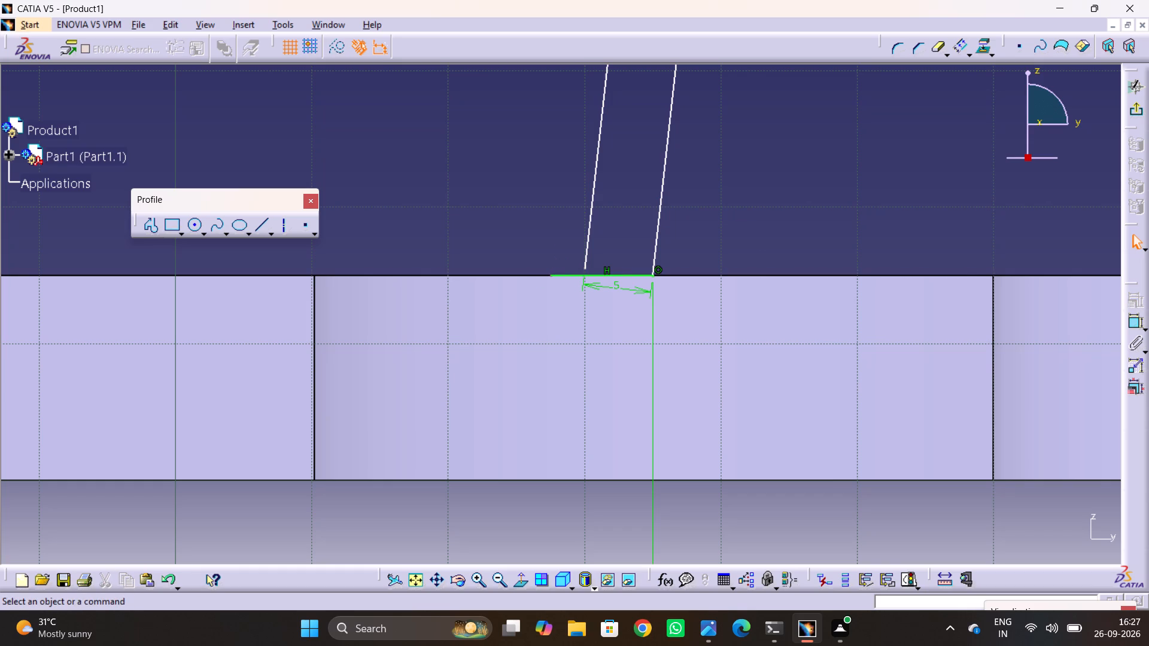
Shorten the horizontal line so its outer end lies between the lower ends of the two slanted lines.
drag(558, 276, 625, 278)
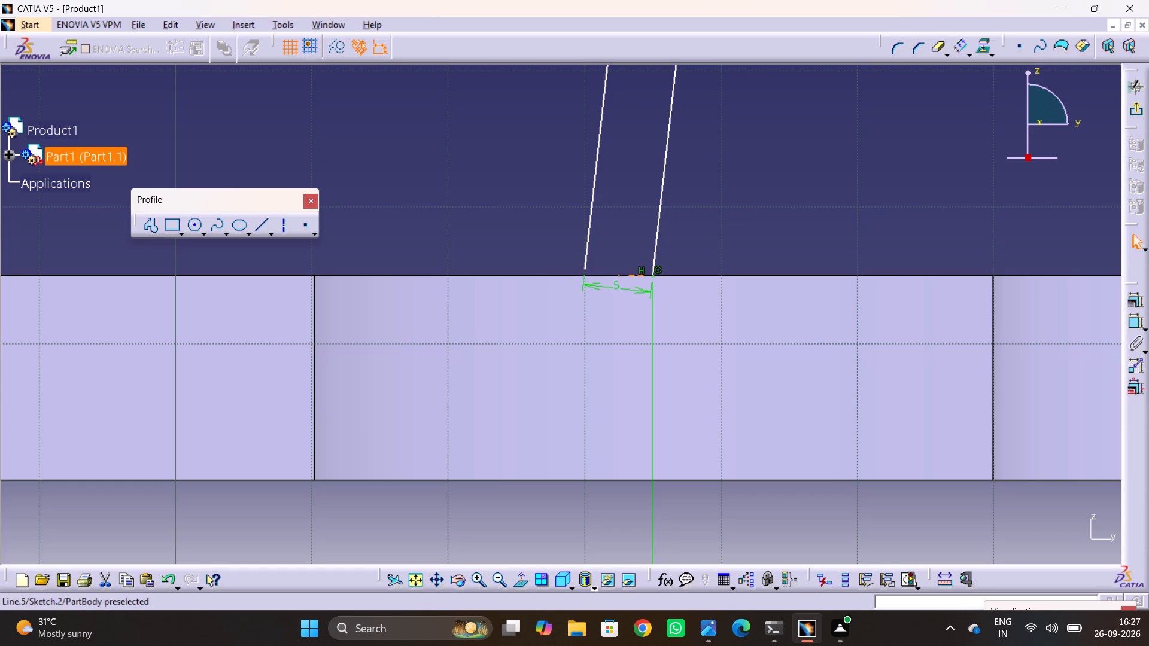
drag(625, 278, 604, 282)
key(Escape)
click(530, 244)
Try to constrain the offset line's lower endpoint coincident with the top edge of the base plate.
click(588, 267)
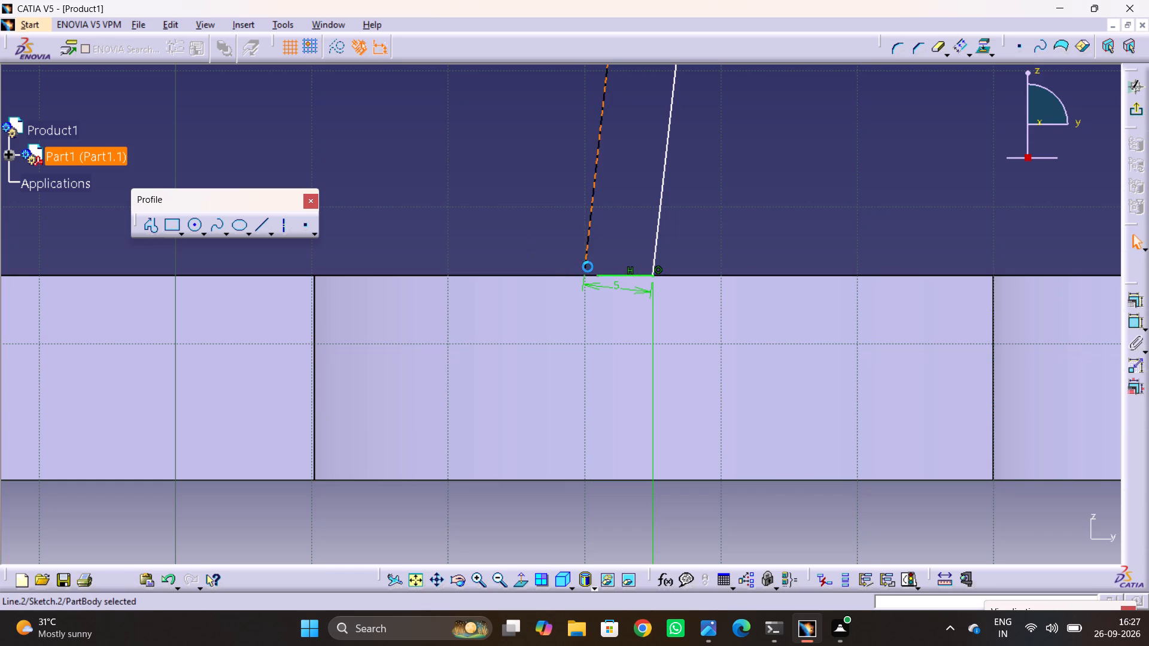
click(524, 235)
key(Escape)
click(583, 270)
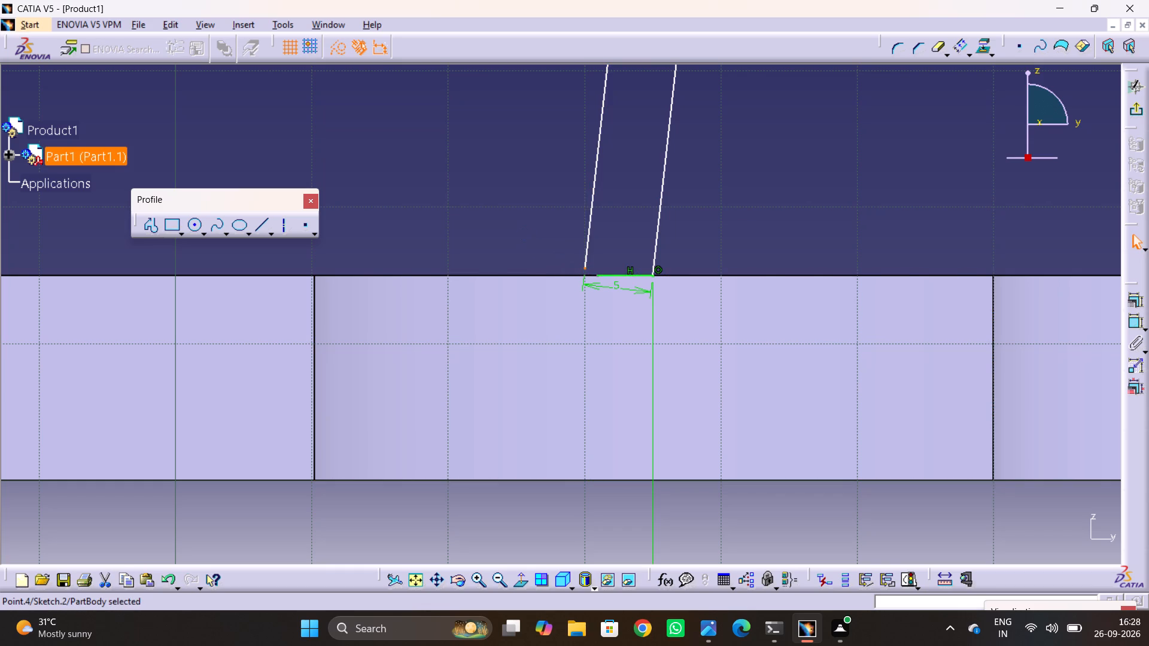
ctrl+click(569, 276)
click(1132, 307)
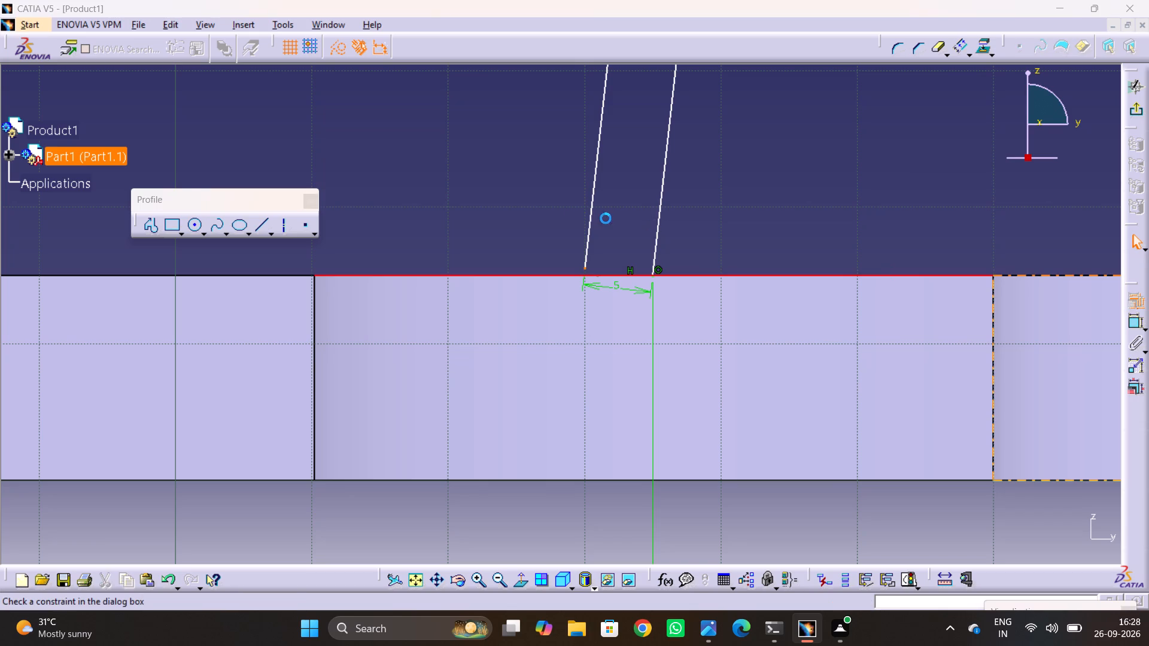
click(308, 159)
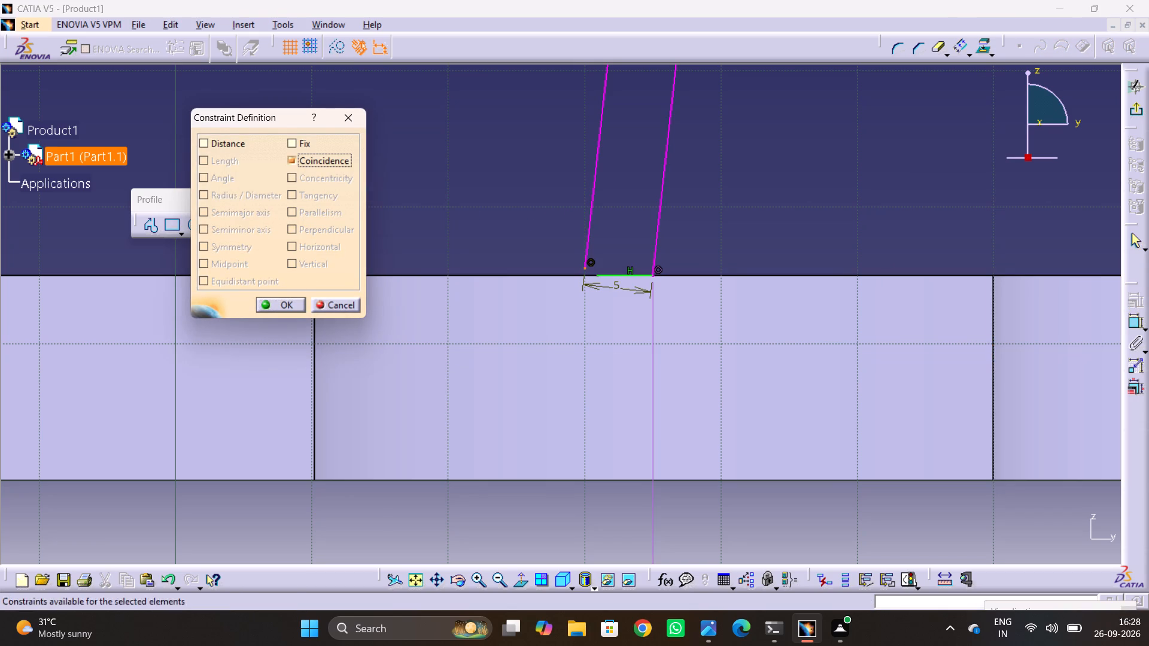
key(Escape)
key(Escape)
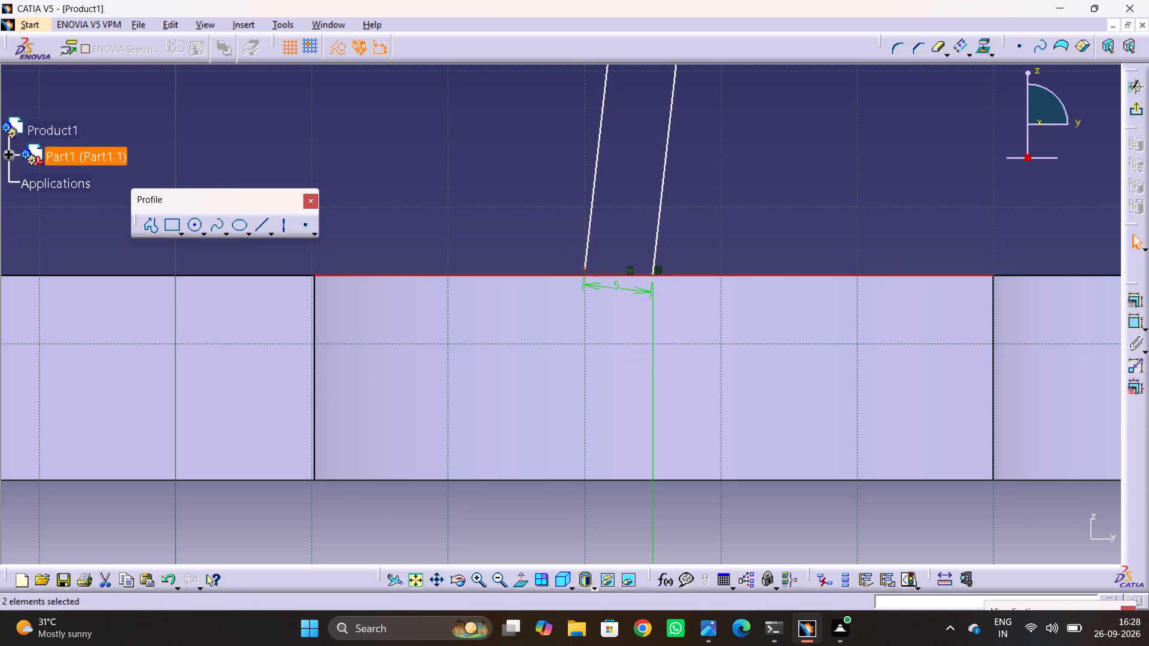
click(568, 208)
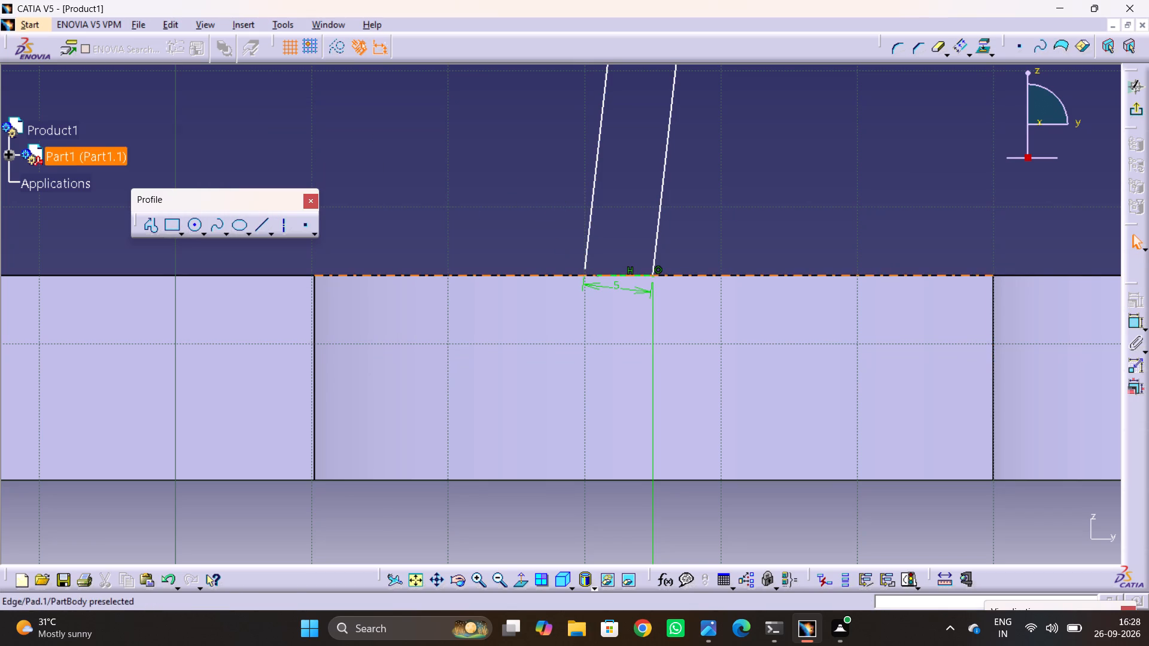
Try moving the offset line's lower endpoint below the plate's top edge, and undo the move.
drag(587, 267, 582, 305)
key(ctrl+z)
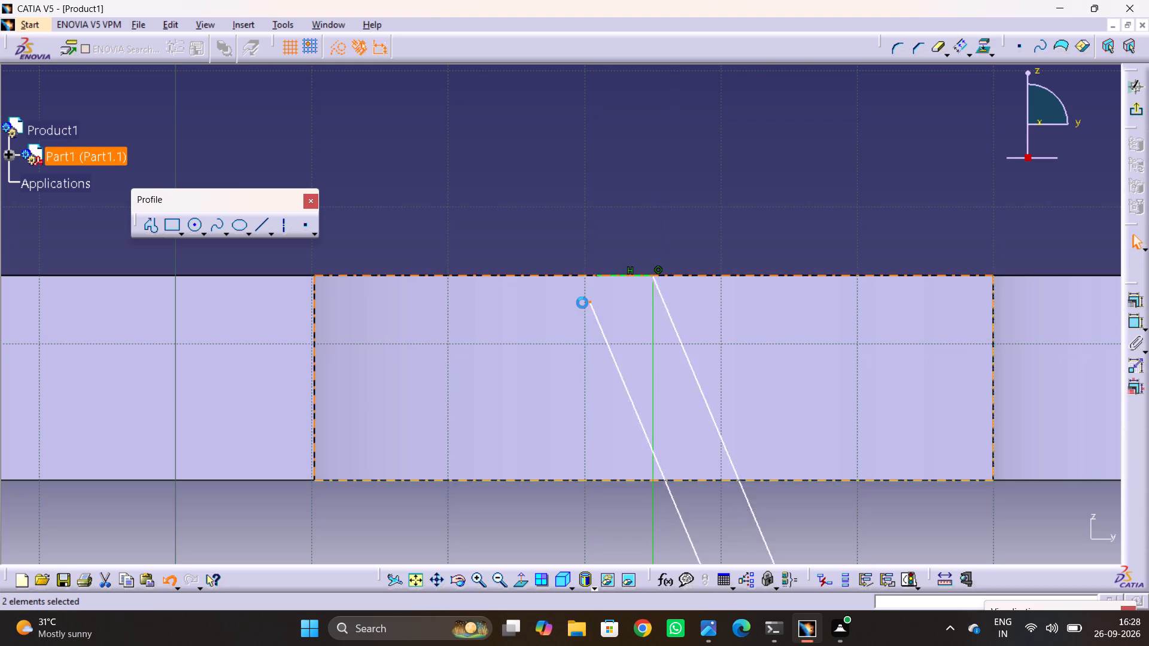
Delete the 5 mm distance dimension between the two slanted lines.
click(824, 170)
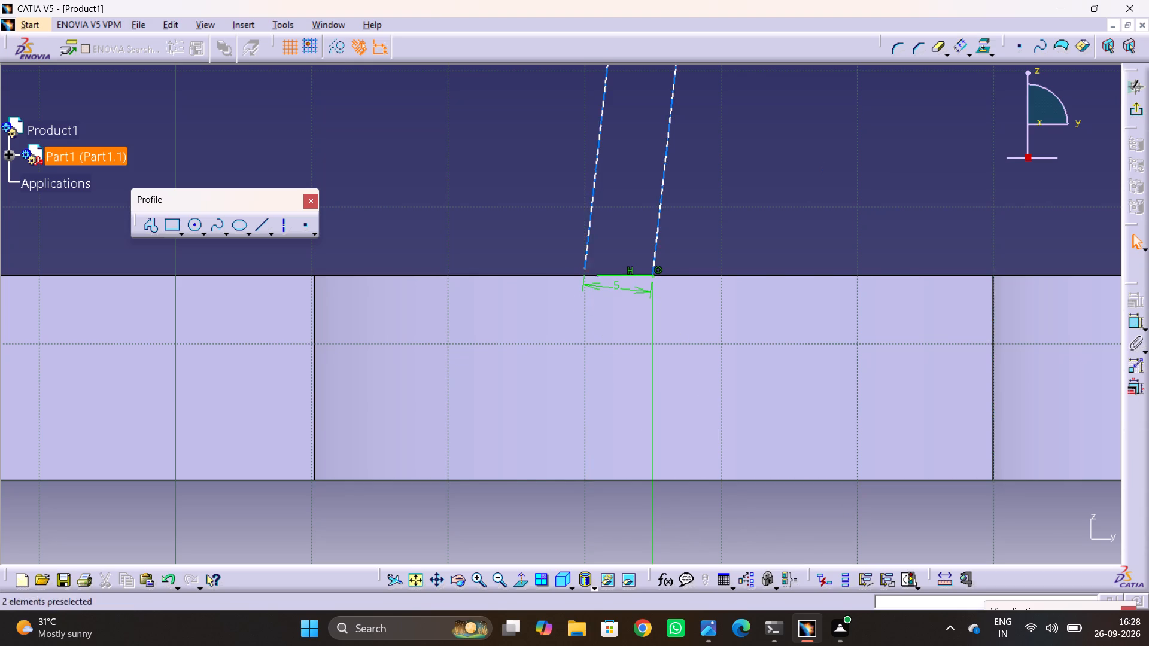
click(586, 269)
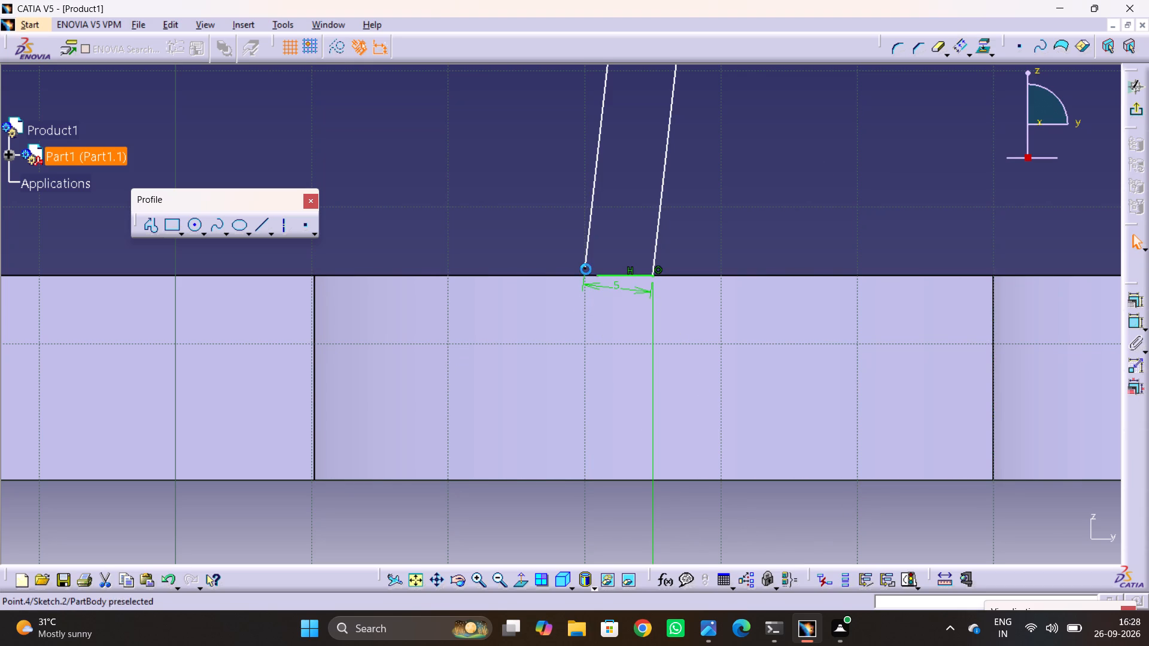
key(Escape)
click(612, 285)
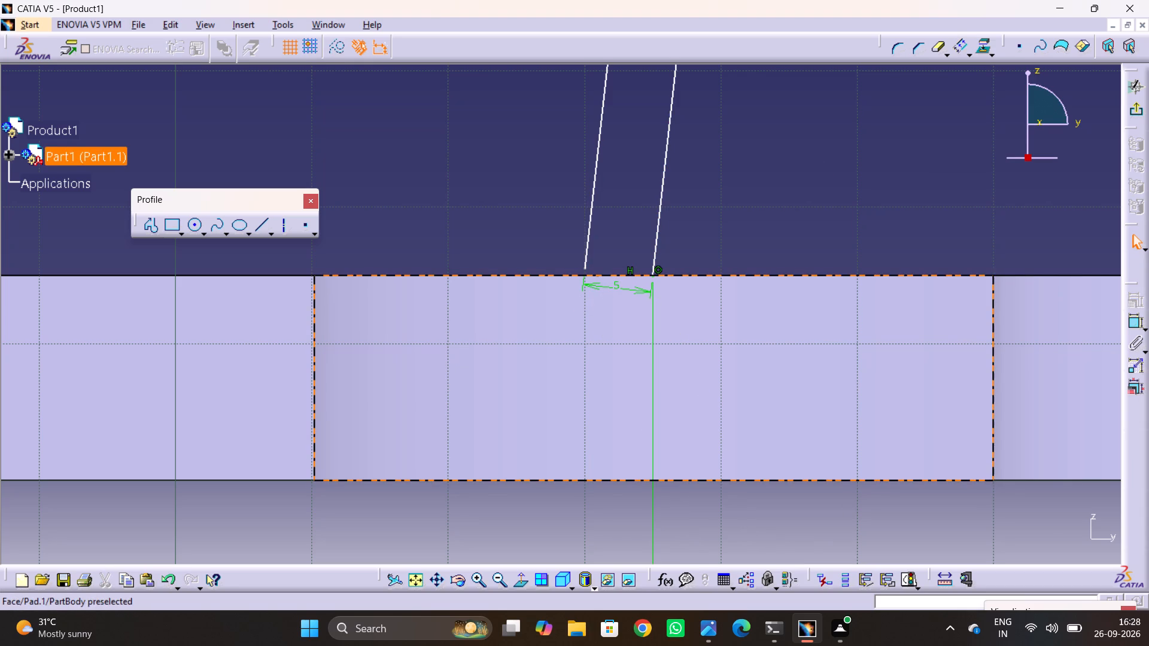
click(746, 191)
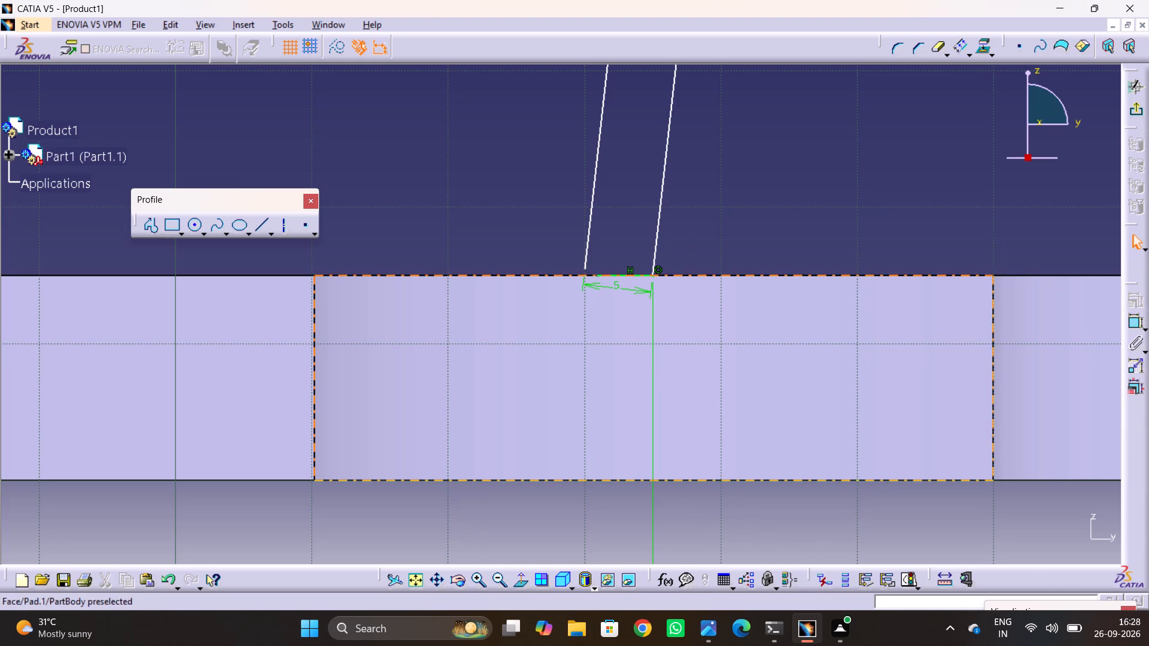
click(613, 288)
key(Delete)
key(Escape)
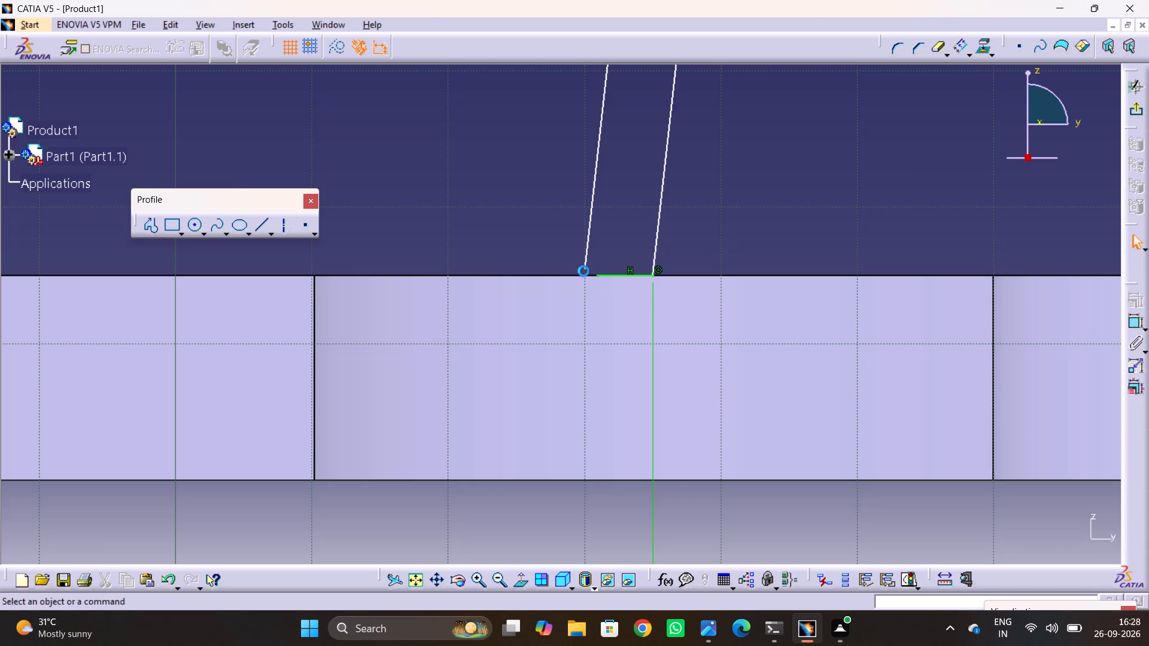
Constrain the offset line's lower endpoint coincident with the top edge of the base plate.
click(583, 269)
ctrl+click(582, 278)
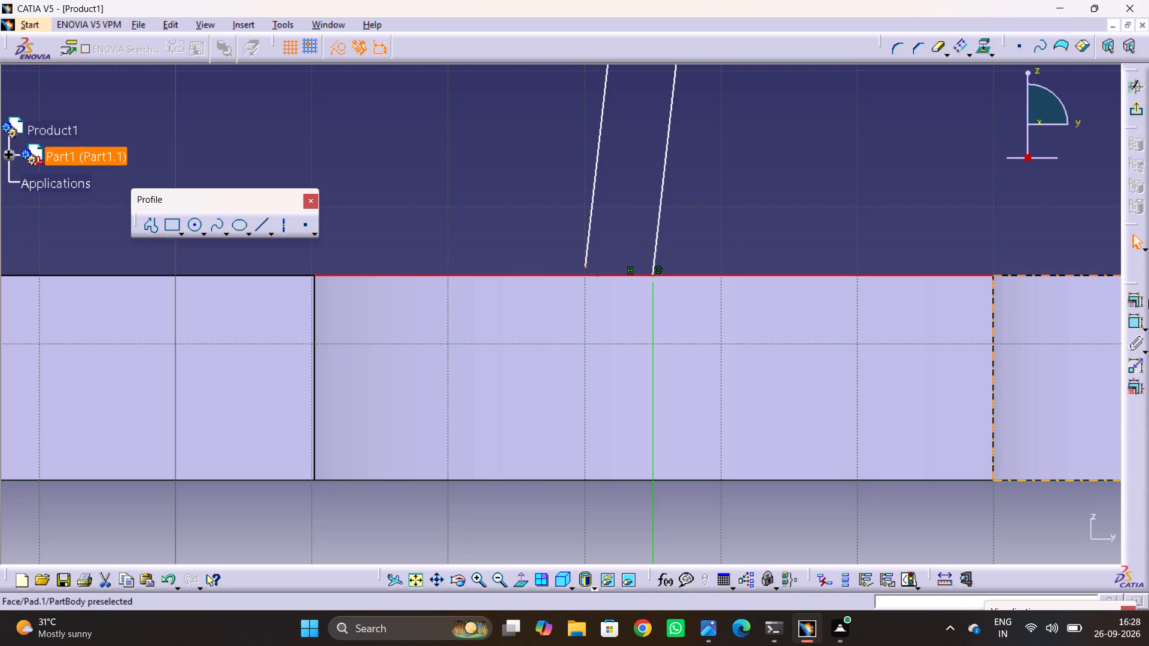
click(1132, 306)
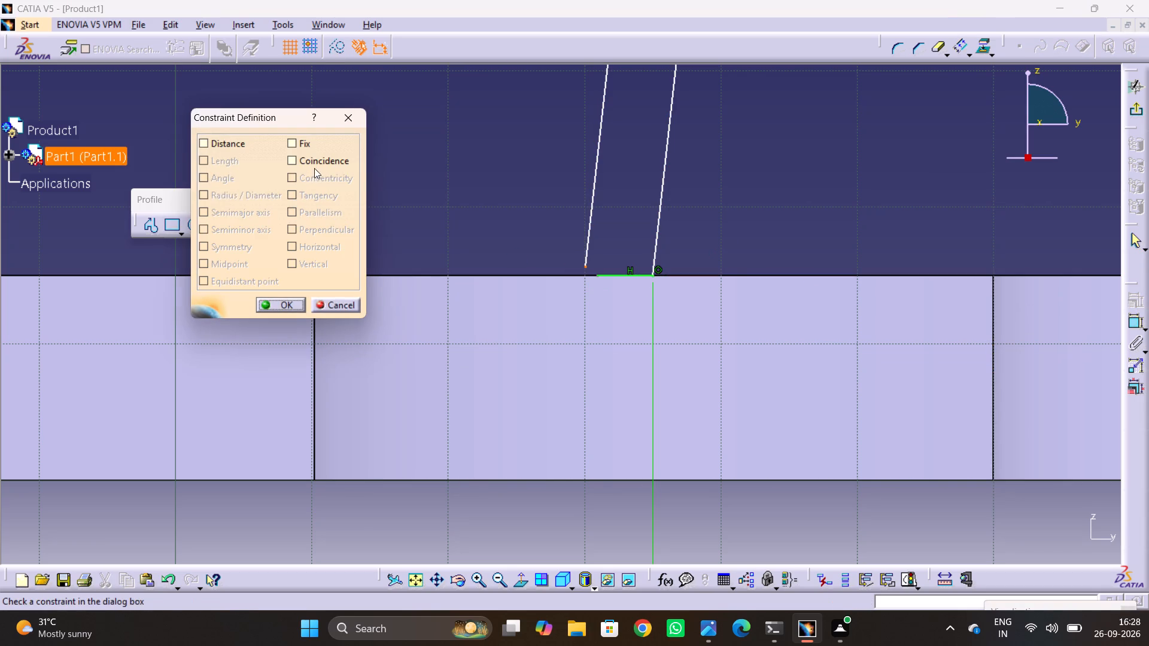
click(317, 163)
click(270, 303)
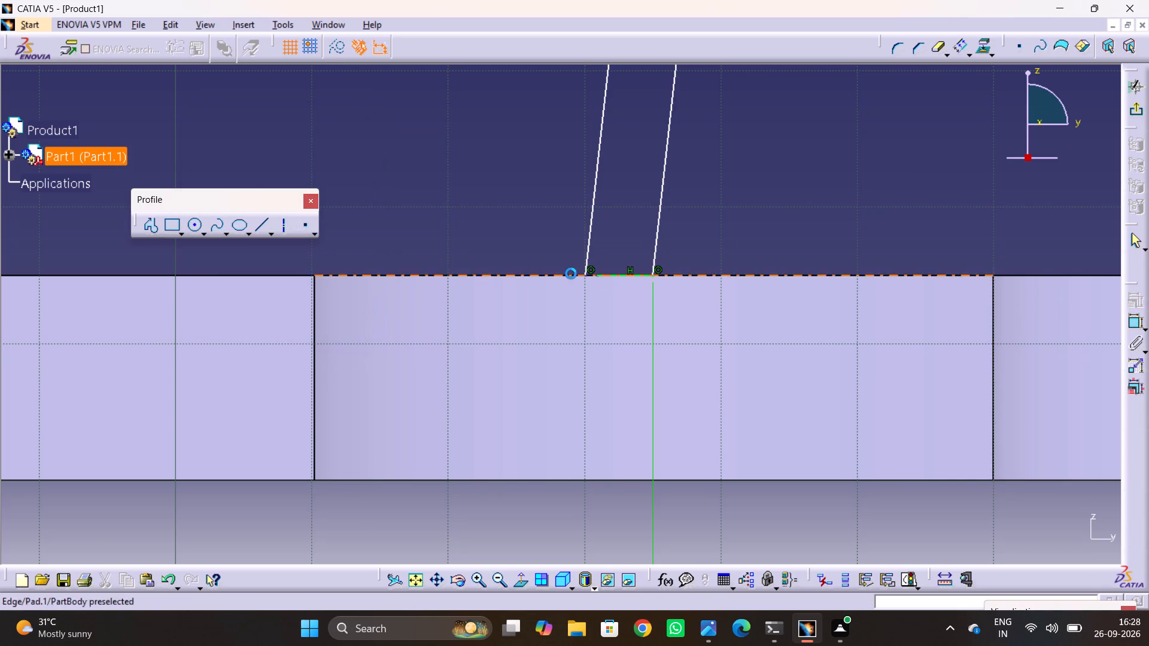
Constrain the short horizontal line's outer endpoint coincident with the offset line's lower endpoint.
click(595, 275)
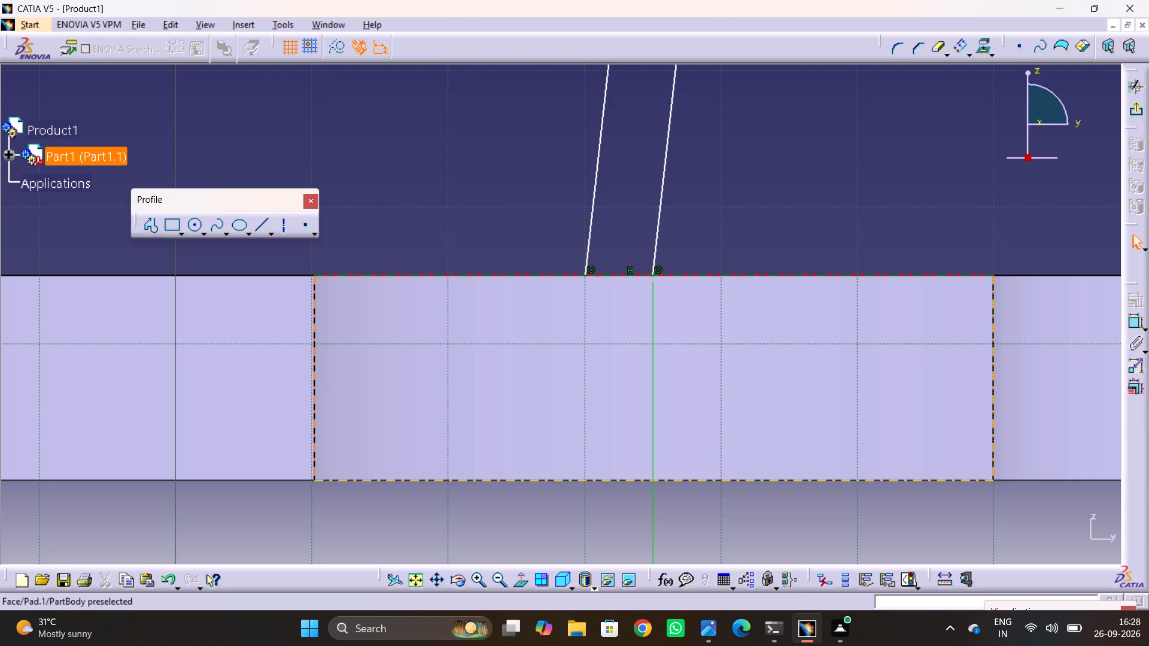
click(525, 218)
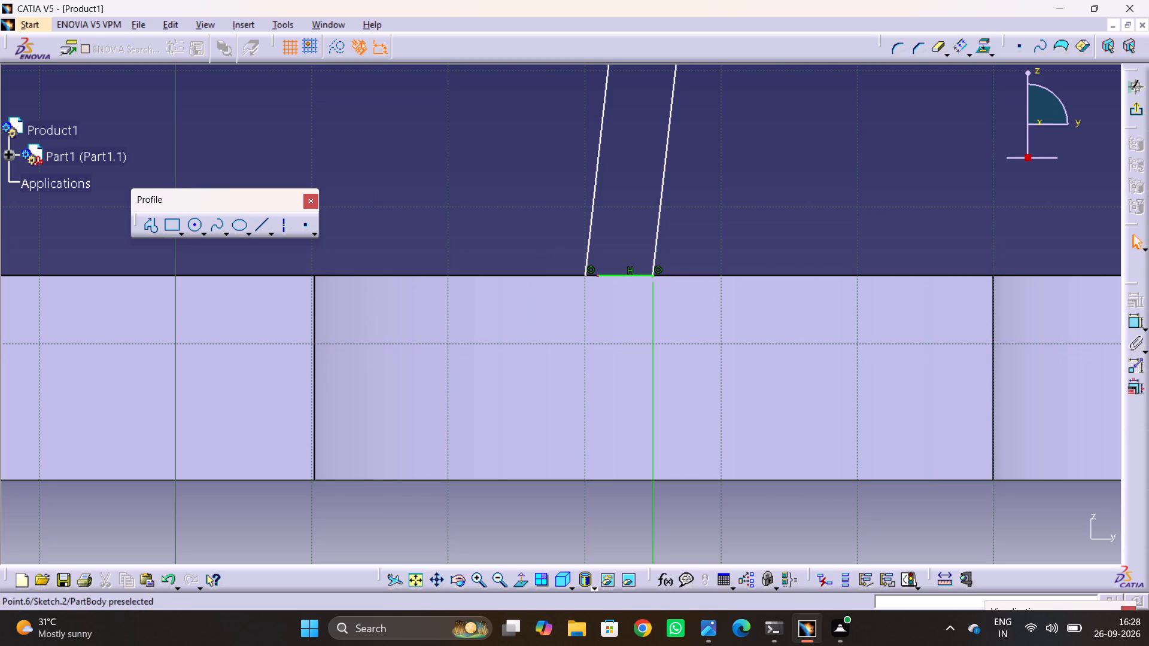
click(600, 275)
ctrl+click(585, 277)
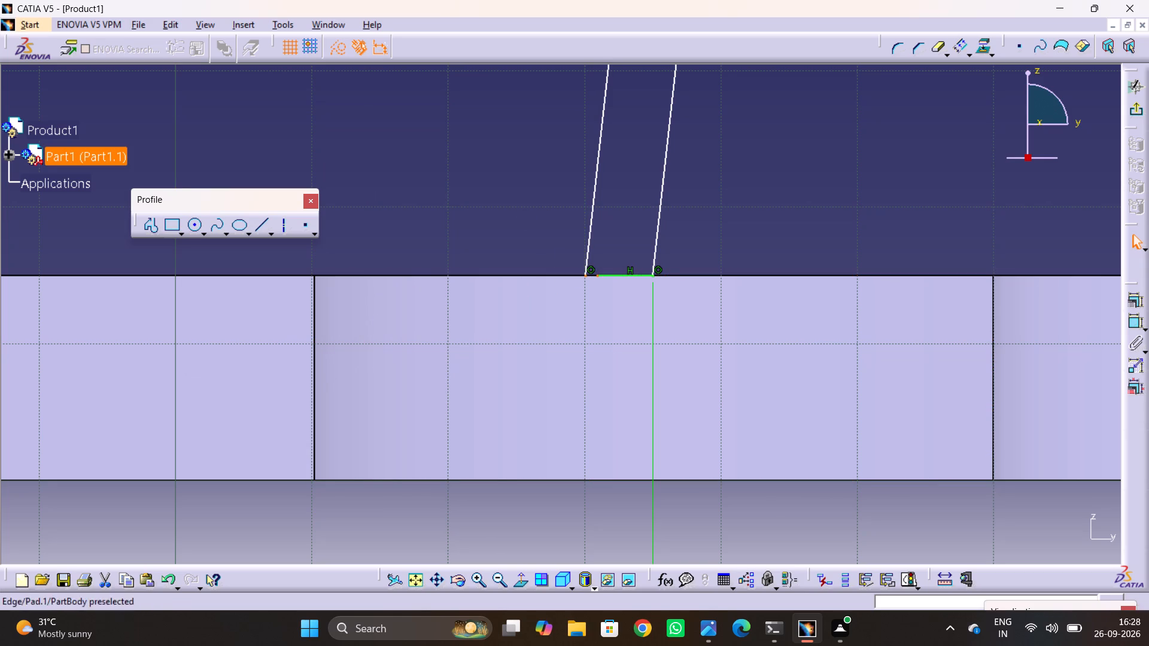
click(1129, 304)
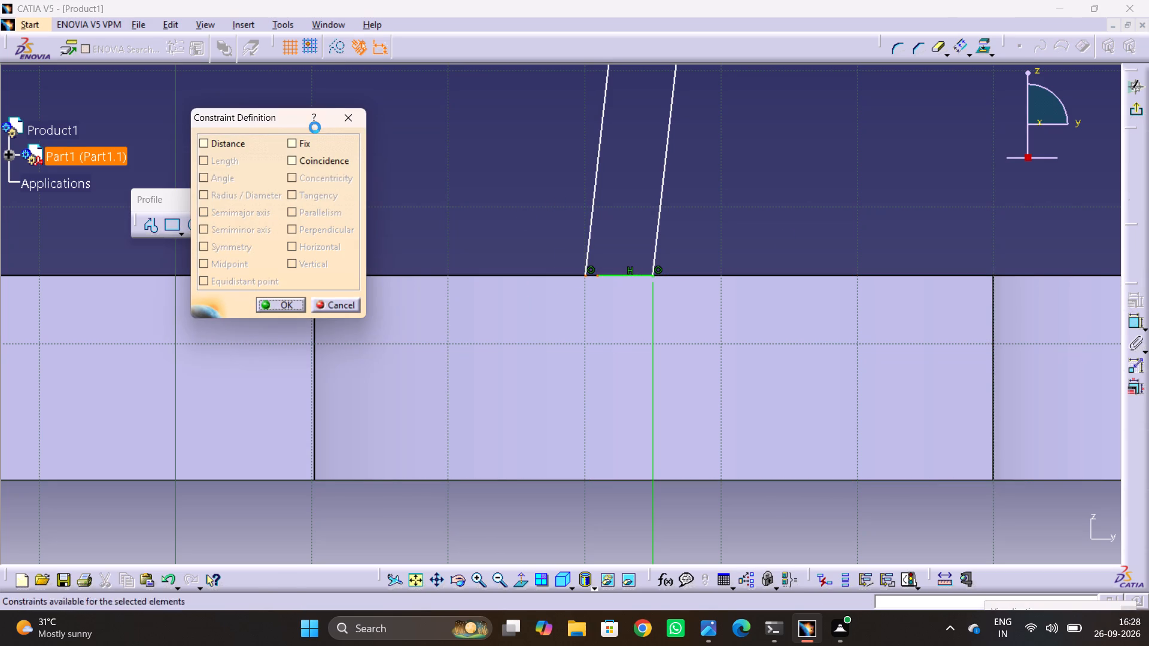
click(332, 166)
click(294, 303)
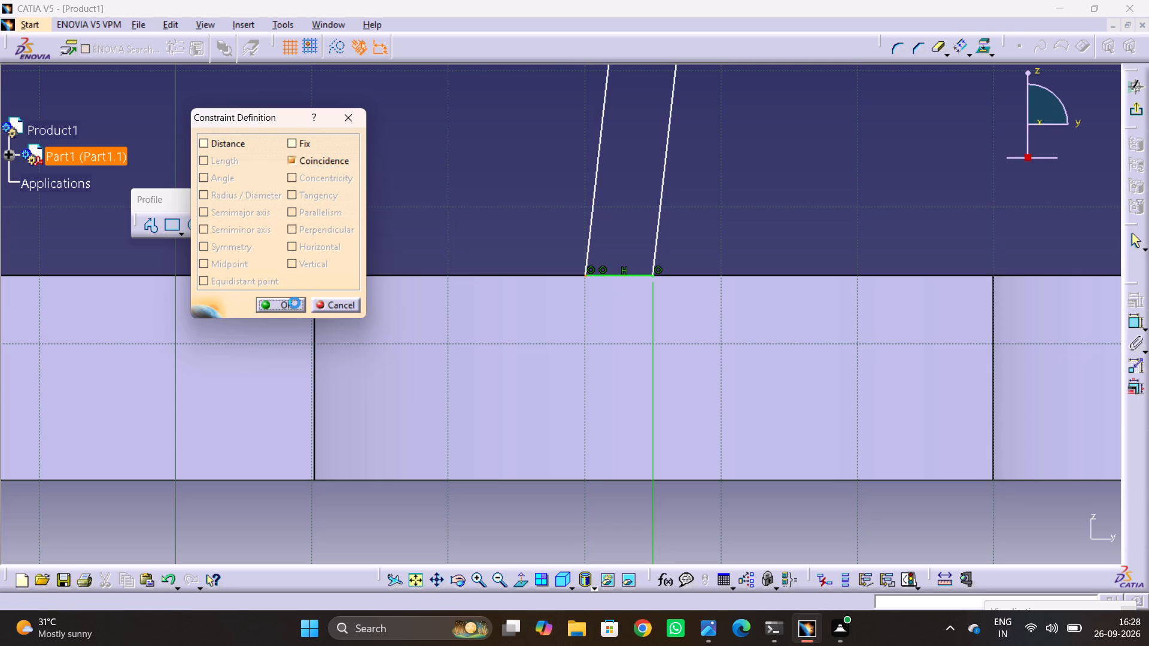
Draw a horizontal line about 7 mm long from the inner slanted line's upper endpoint outward past the offset line, after checking the reference section.
ctrl+middle_drag(715, 216, 694, 290)
middle_drag(680, 226, 641, 412)
middle_drag(655, 234, 623, 391)
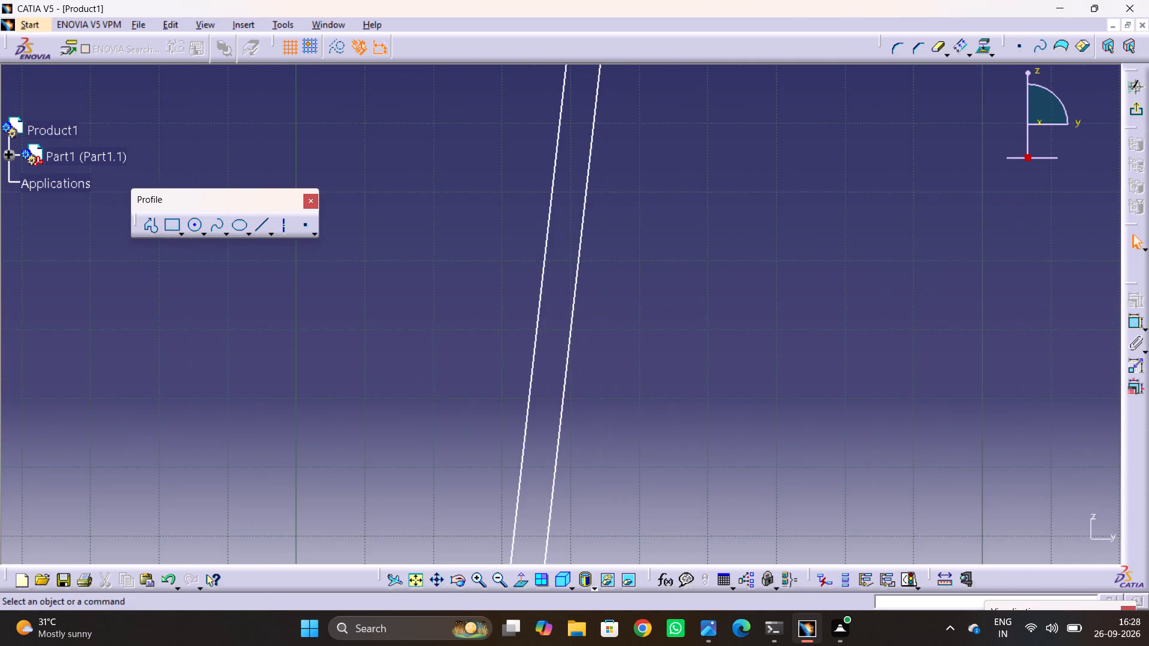
middle_drag(623, 199, 603, 393)
middle_drag(631, 148, 630, 326)
middle_drag(658, 234, 646, 303)
key(alt+Tab)
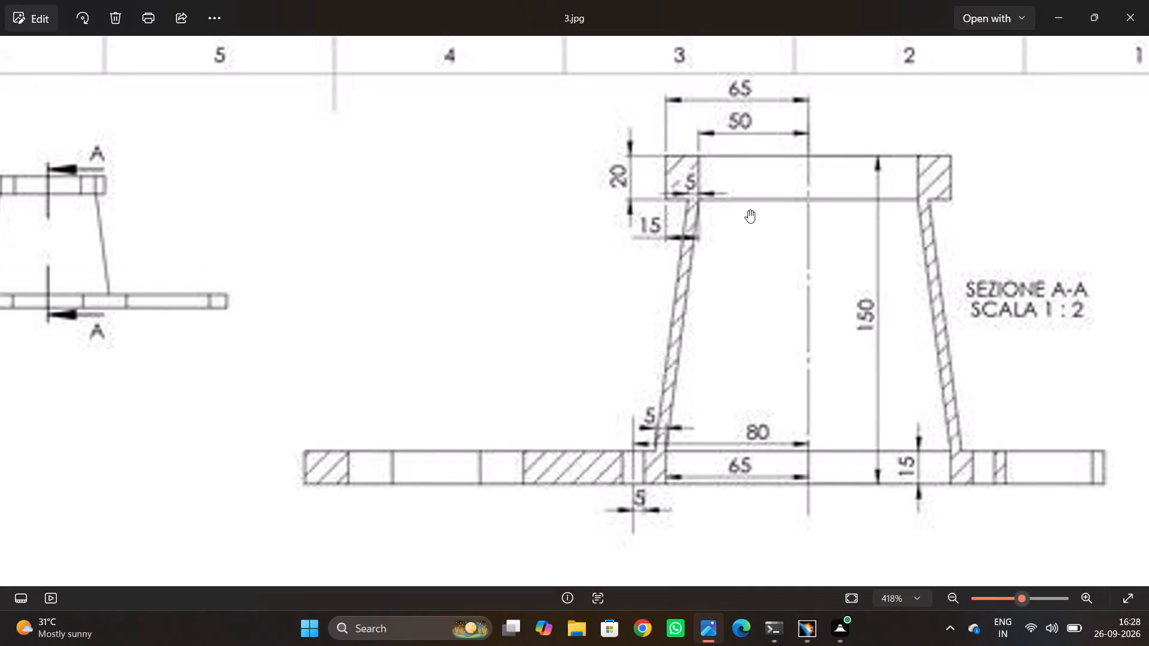
key(alt+Tab)
ctrl+middle_drag(716, 197, 743, 166)
middle_drag(711, 170, 718, 291)
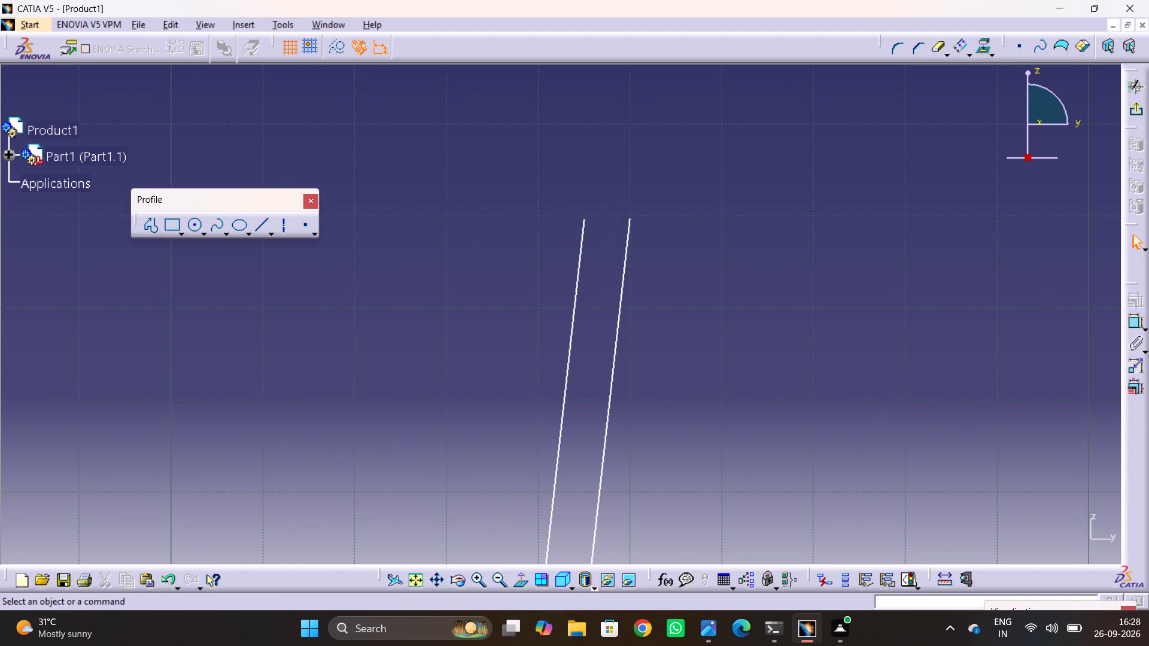
ctrl+middle_drag(677, 255, 713, 172)
middle_drag(741, 184, 669, 312)
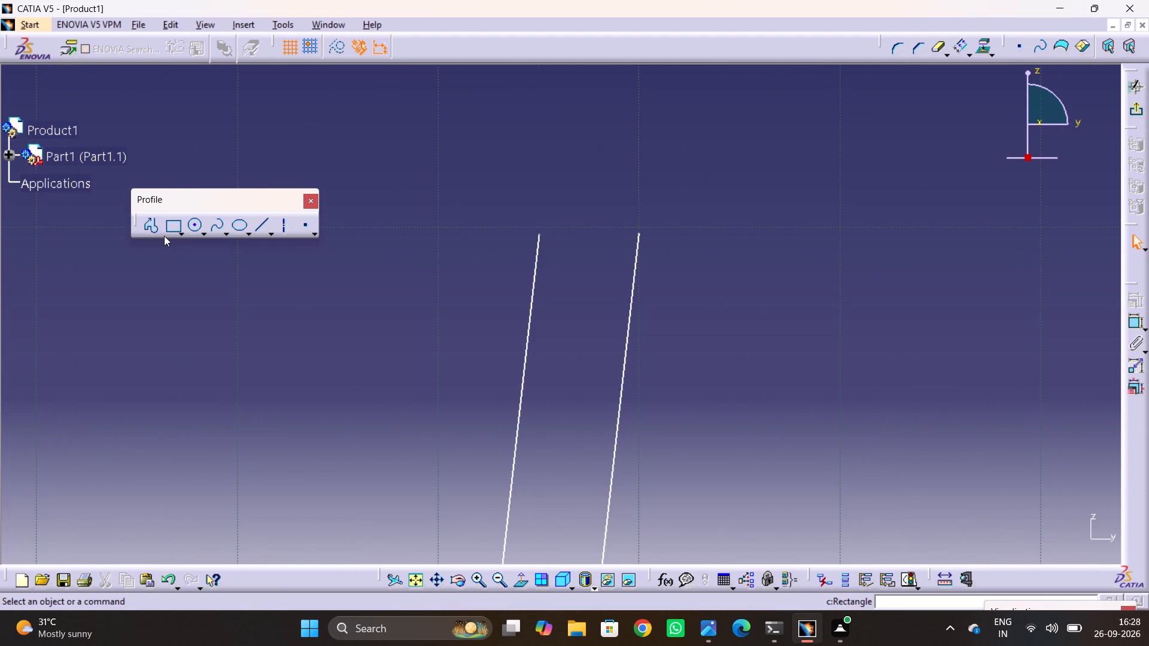
click(159, 228)
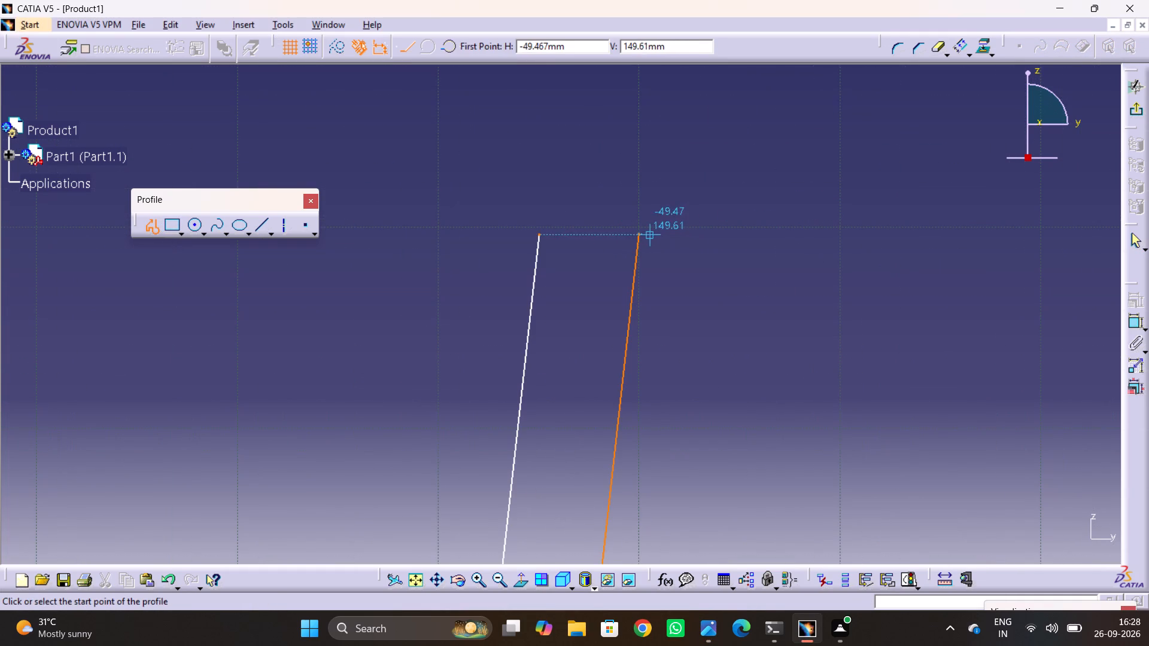
click(637, 237)
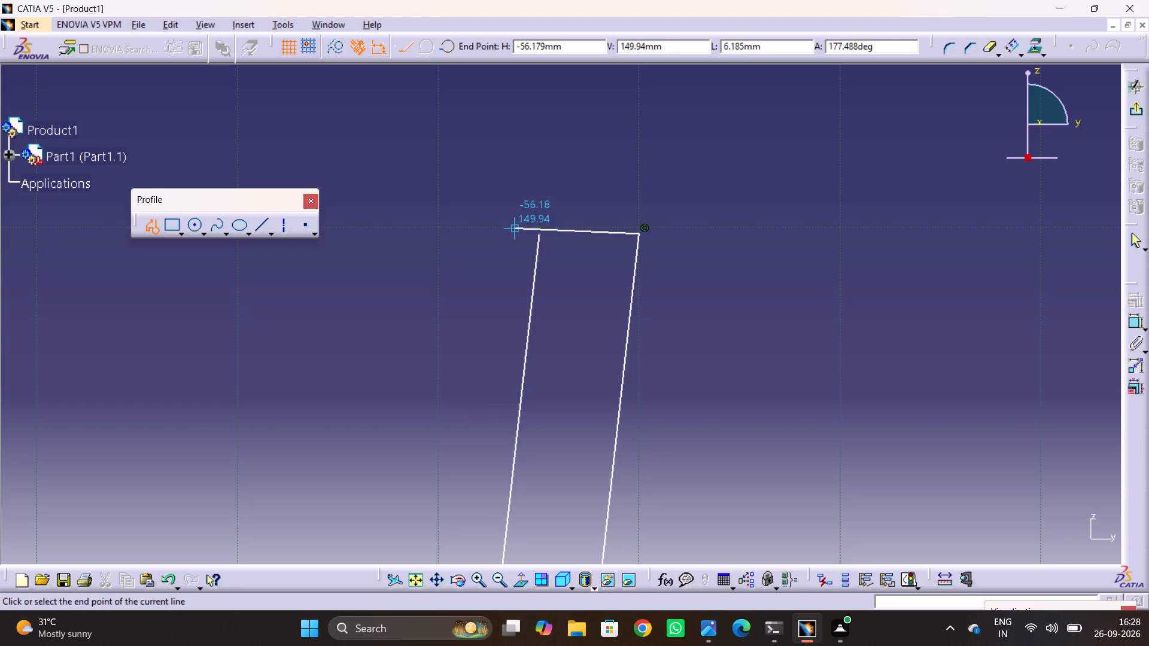
click(492, 232)
key(Escape)
key(Escape)
key(Escape)
Constrain the offset line's upper endpoint coincident with the new horizontal top line.
ctrl+middle_drag(562, 223, 599, 173)
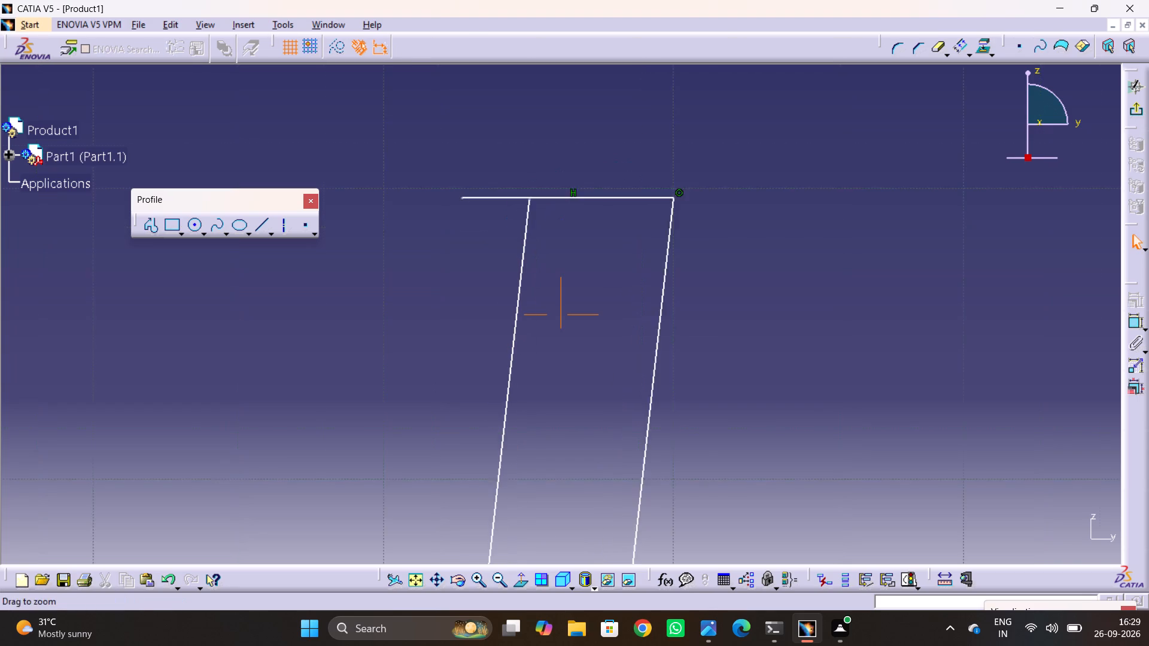
ctrl+middle_drag(599, 173, 644, 127)
middle_drag(537, 170, 586, 260)
ctrl+middle_drag(576, 212, 625, 107)
middle_drag(592, 153, 601, 185)
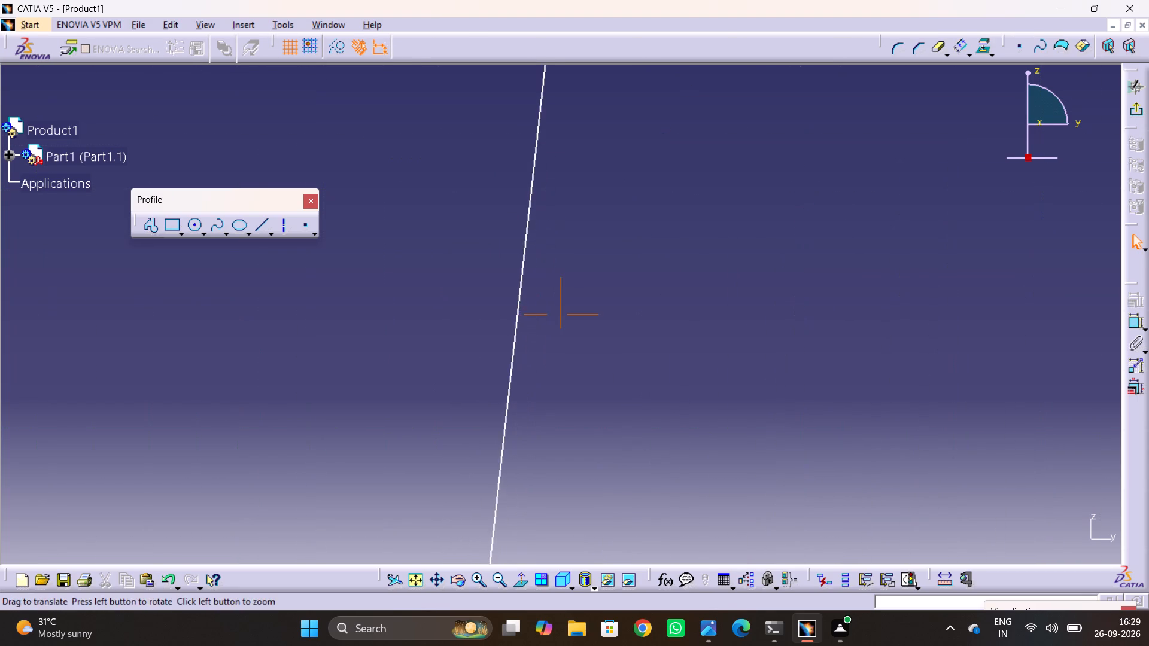
middle_drag(601, 185, 597, 351)
key(Escape)
click(551, 230)
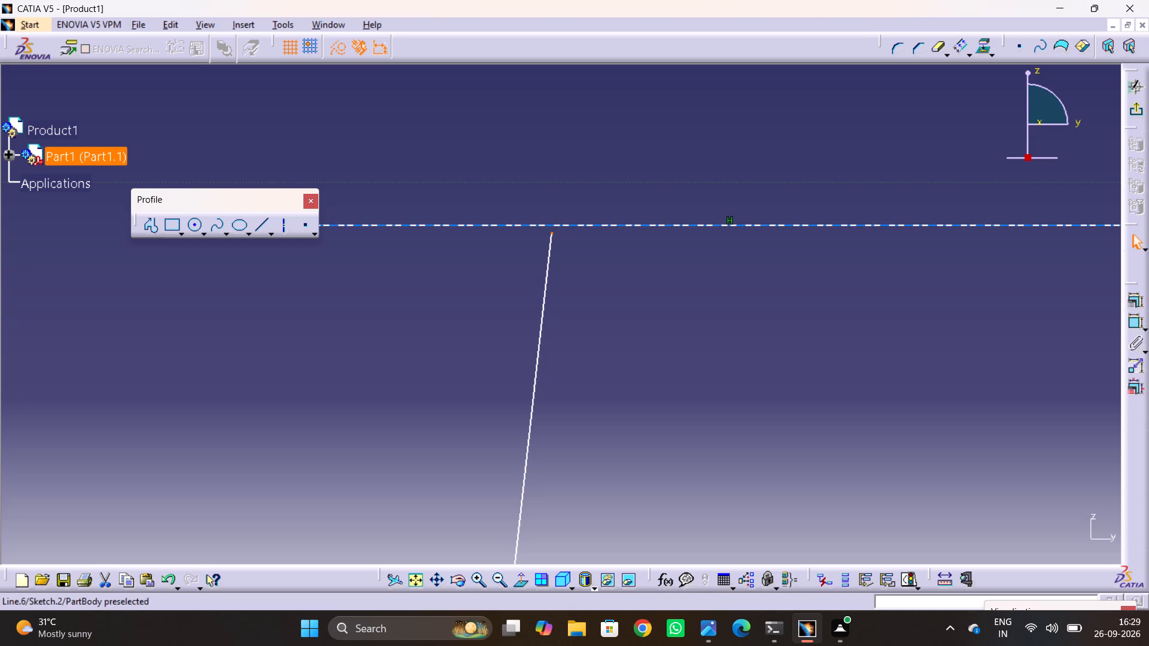
ctrl+click(561, 225)
click(1138, 300)
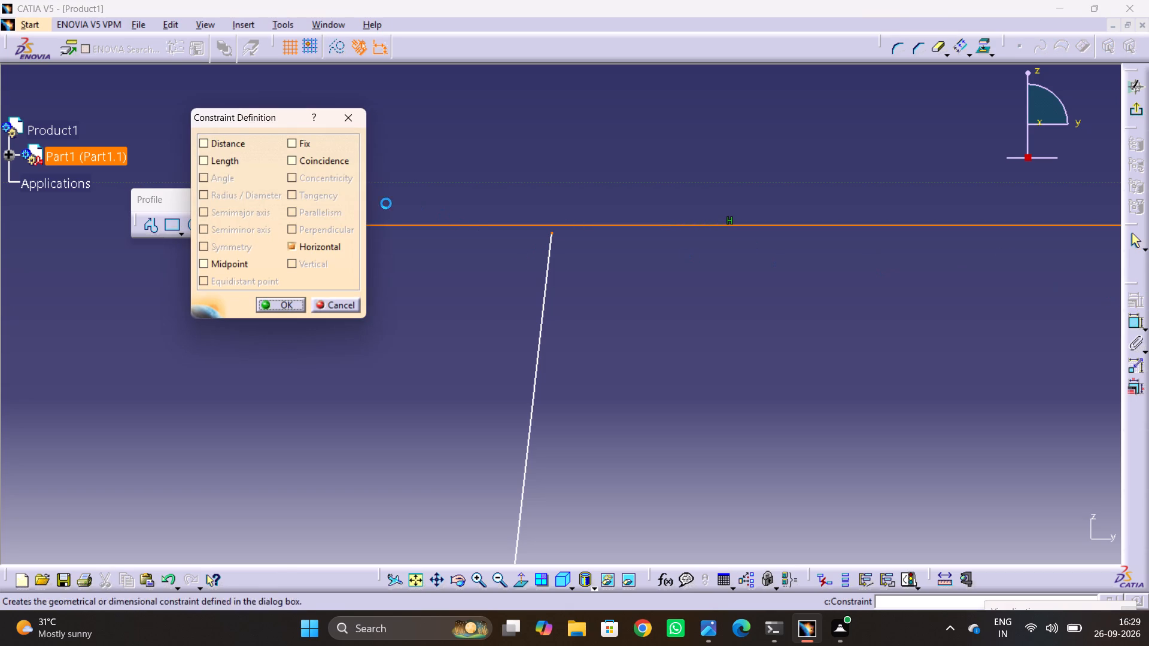
click(335, 157)
click(282, 300)
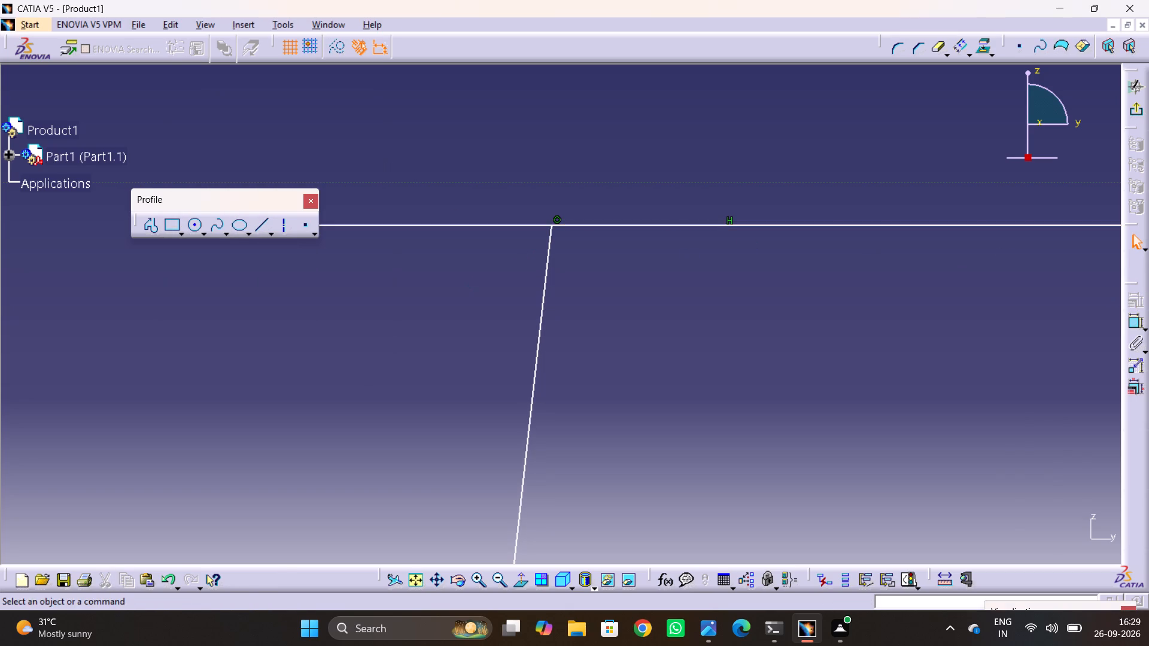
Constrain the top line's outer endpoint coincident with the offset line's upper endpoint to close the wall's upper corner.
ctrl+middle_drag(470, 288, 475, 323)
middle_drag(468, 321, 521, 330)
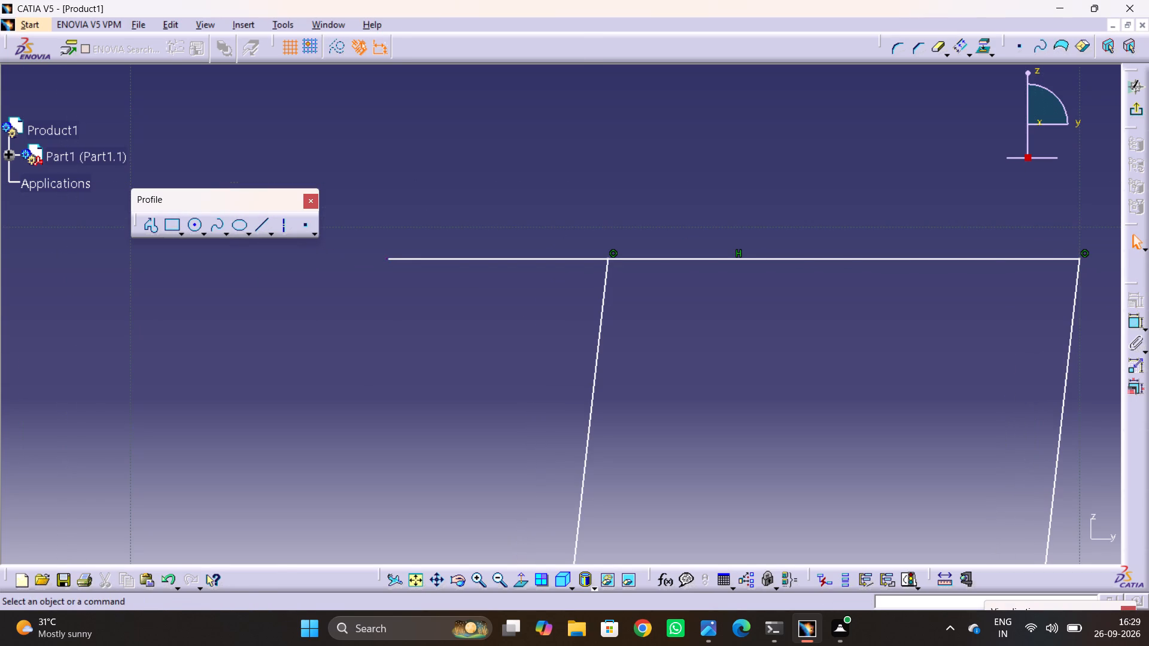
click(389, 257)
ctrl+click(603, 263)
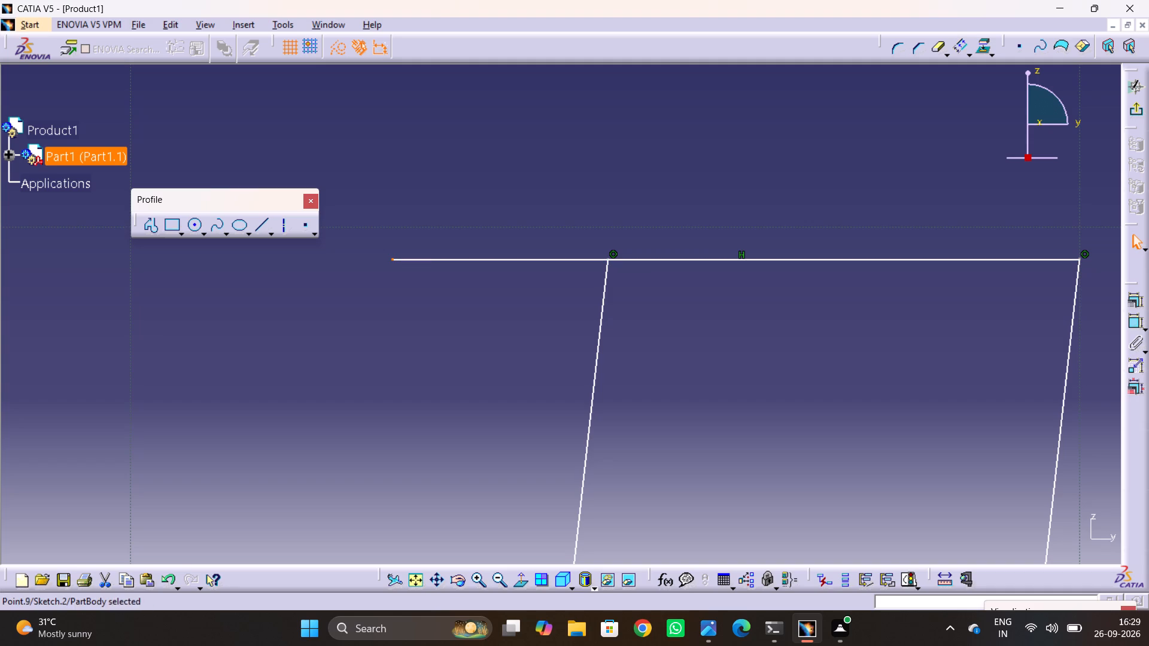
ctrl+click(606, 259)
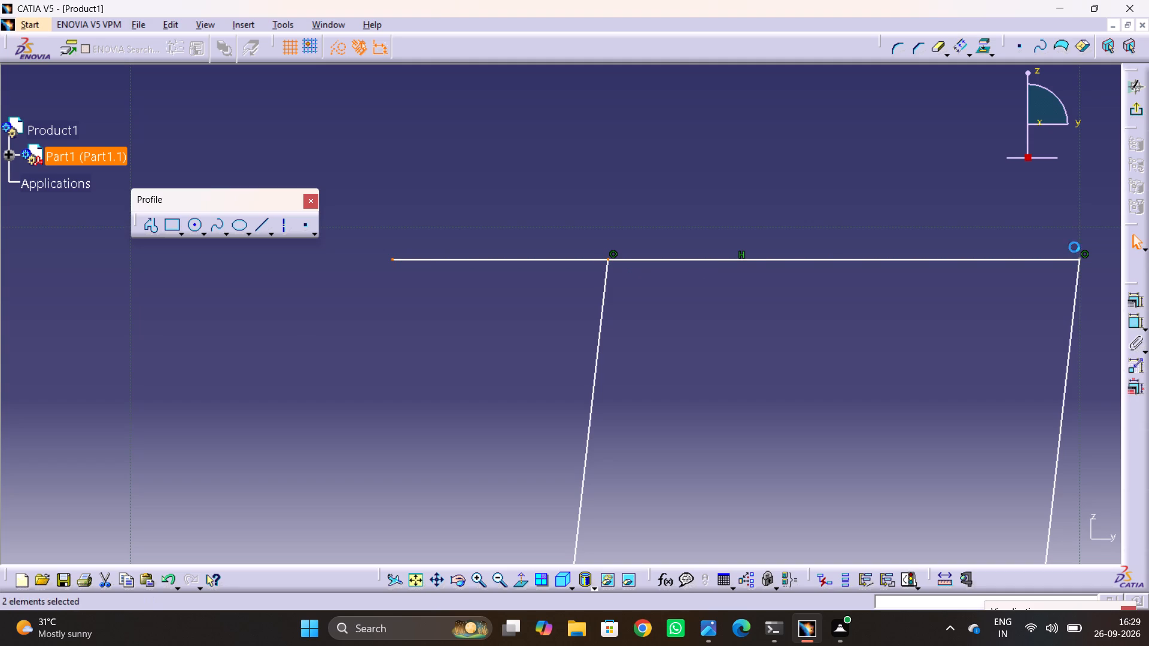
click(1127, 297)
click(304, 164)
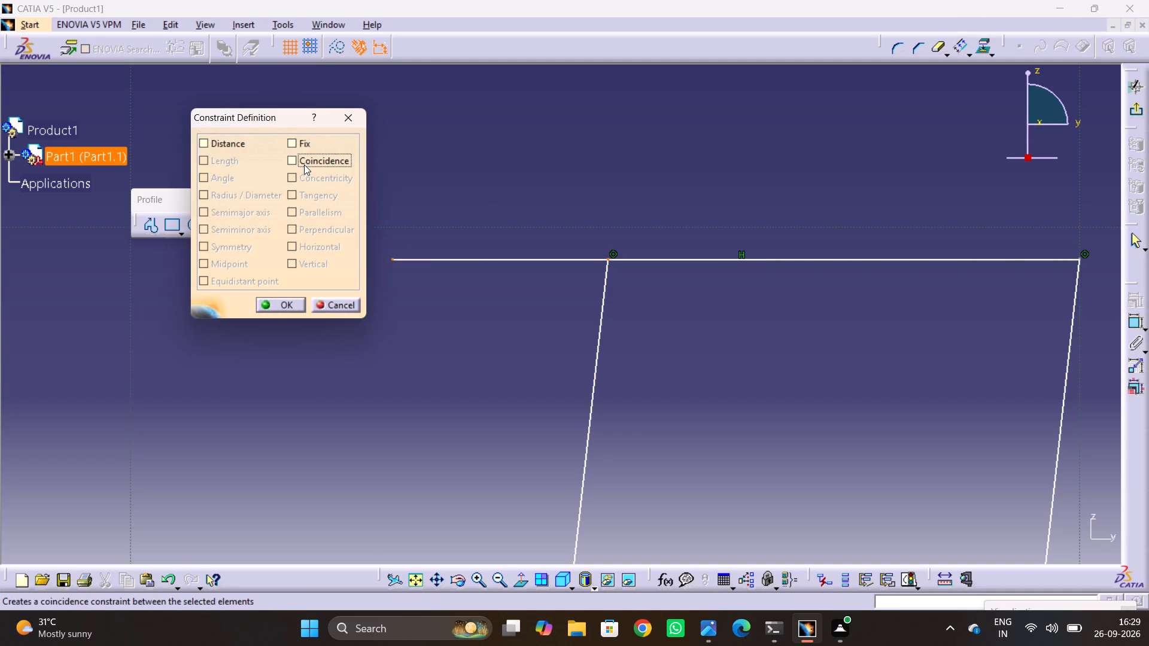
click(258, 300)
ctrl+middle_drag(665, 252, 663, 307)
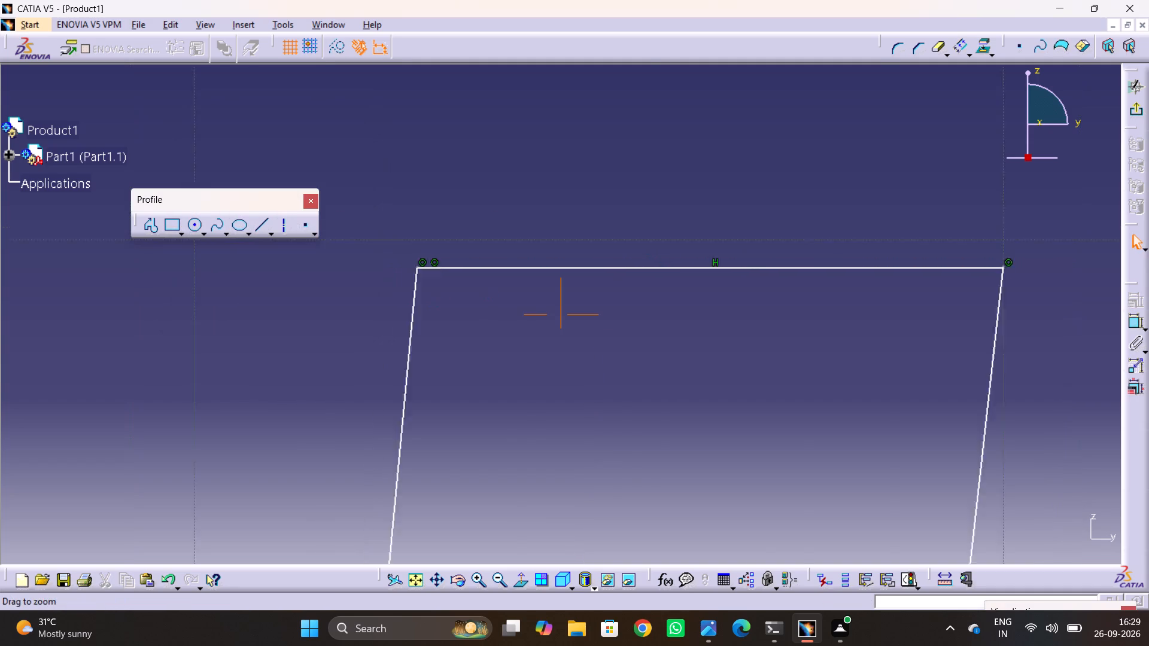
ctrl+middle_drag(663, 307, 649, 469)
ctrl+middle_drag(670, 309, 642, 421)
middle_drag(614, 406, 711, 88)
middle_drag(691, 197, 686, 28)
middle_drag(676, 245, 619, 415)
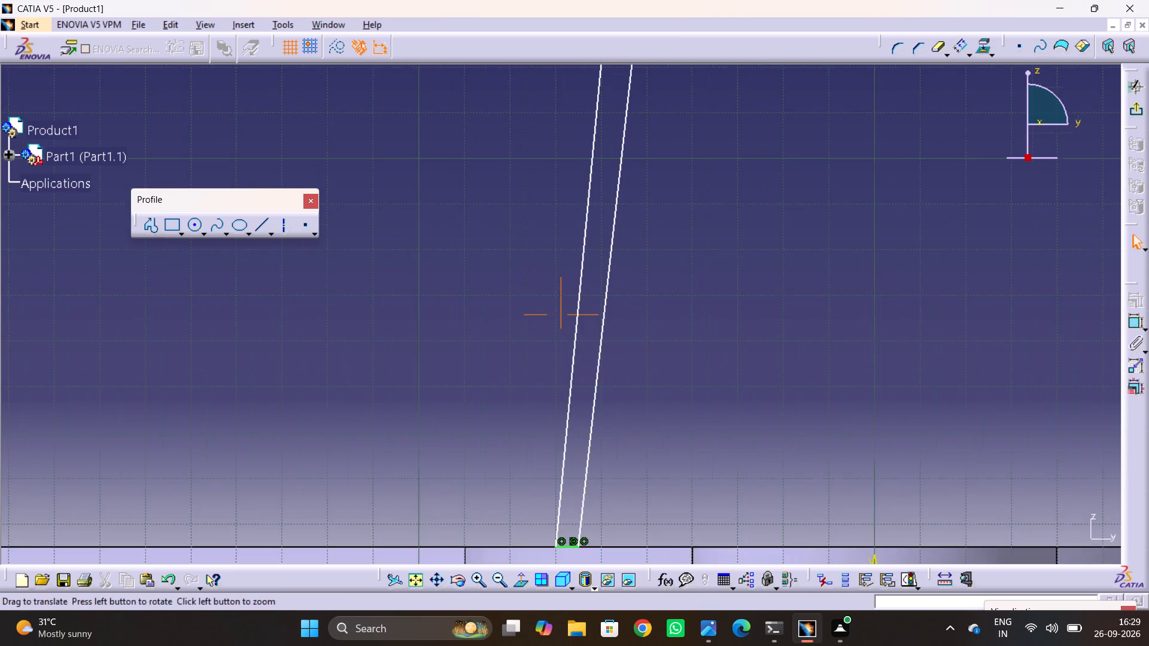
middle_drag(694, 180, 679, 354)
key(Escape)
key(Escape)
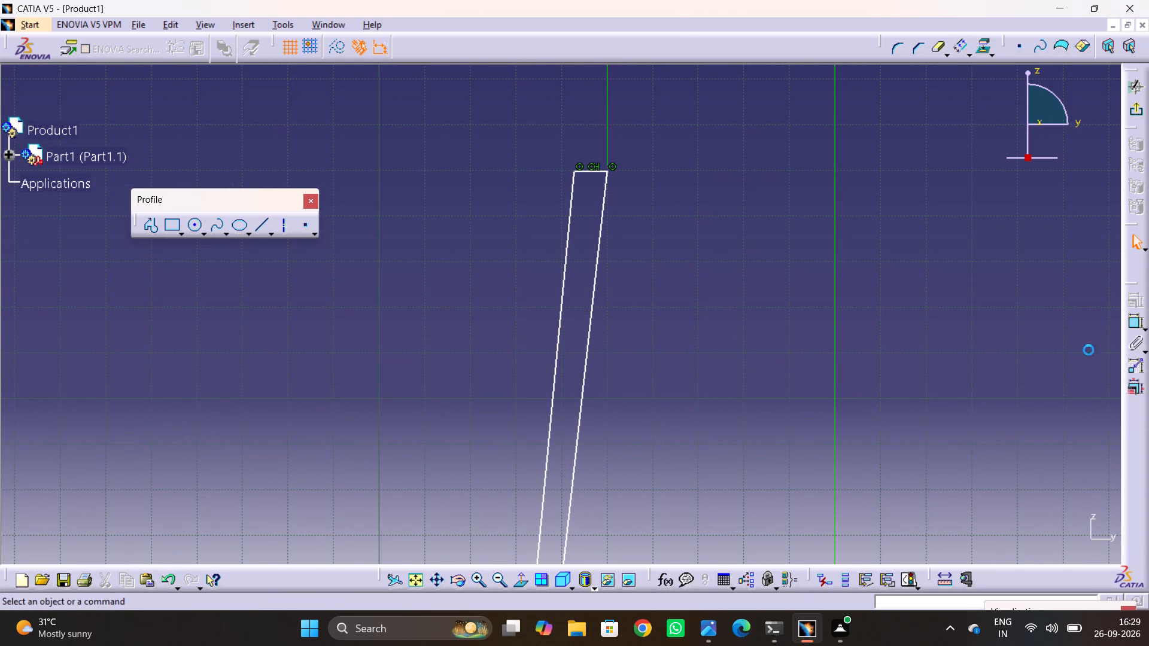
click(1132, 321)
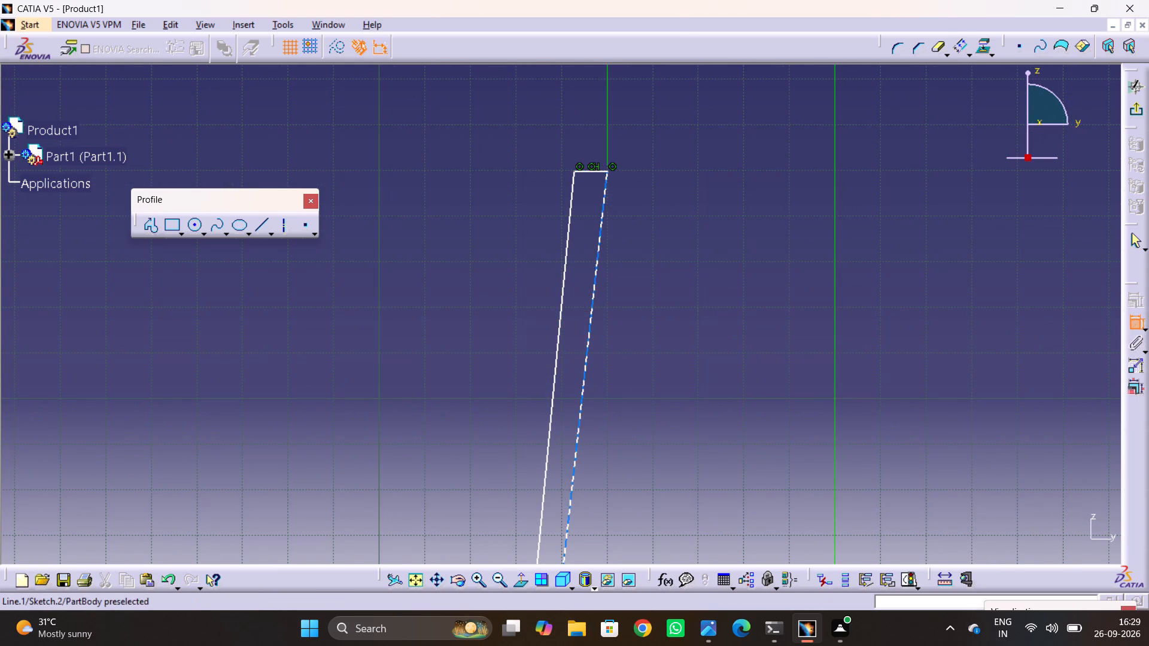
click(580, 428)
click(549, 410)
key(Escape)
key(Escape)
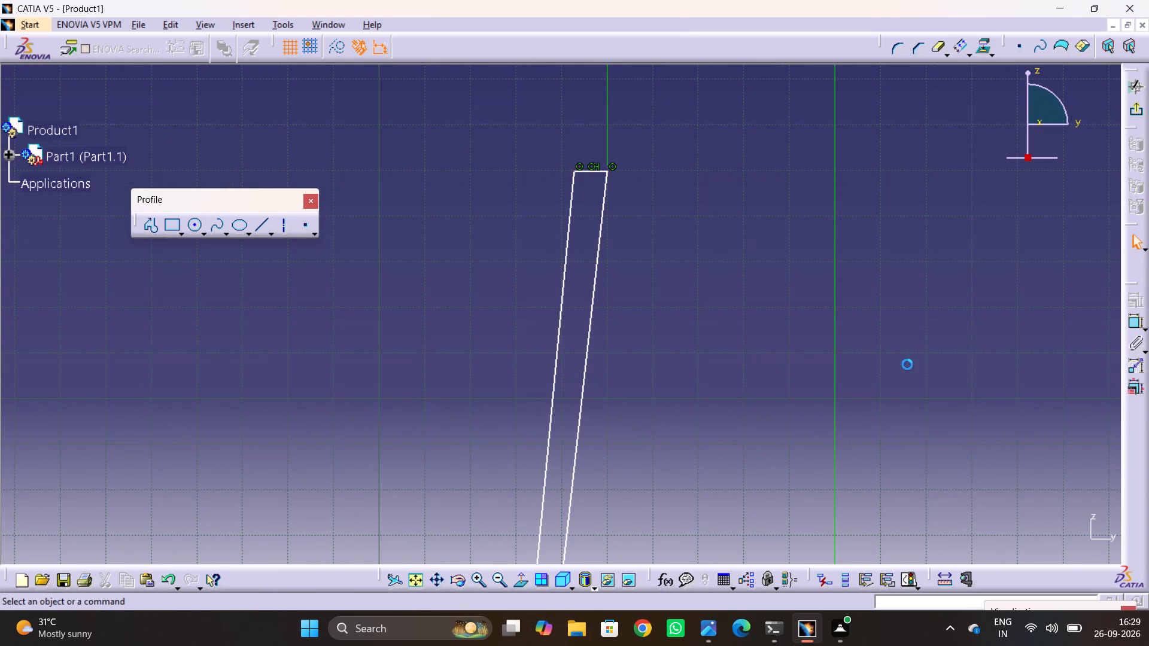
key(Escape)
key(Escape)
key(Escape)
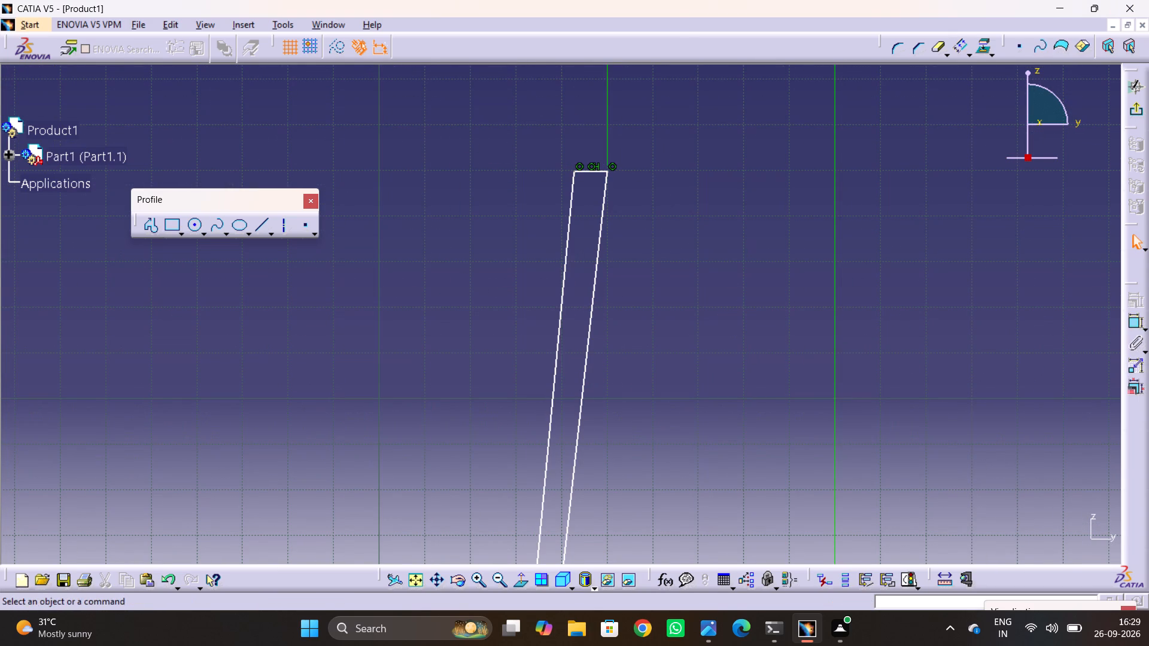
Constrain the wall's outer slanted line parallel to its inner slanted line.
click(552, 373)
click(552, 380)
ctrl+click(588, 370)
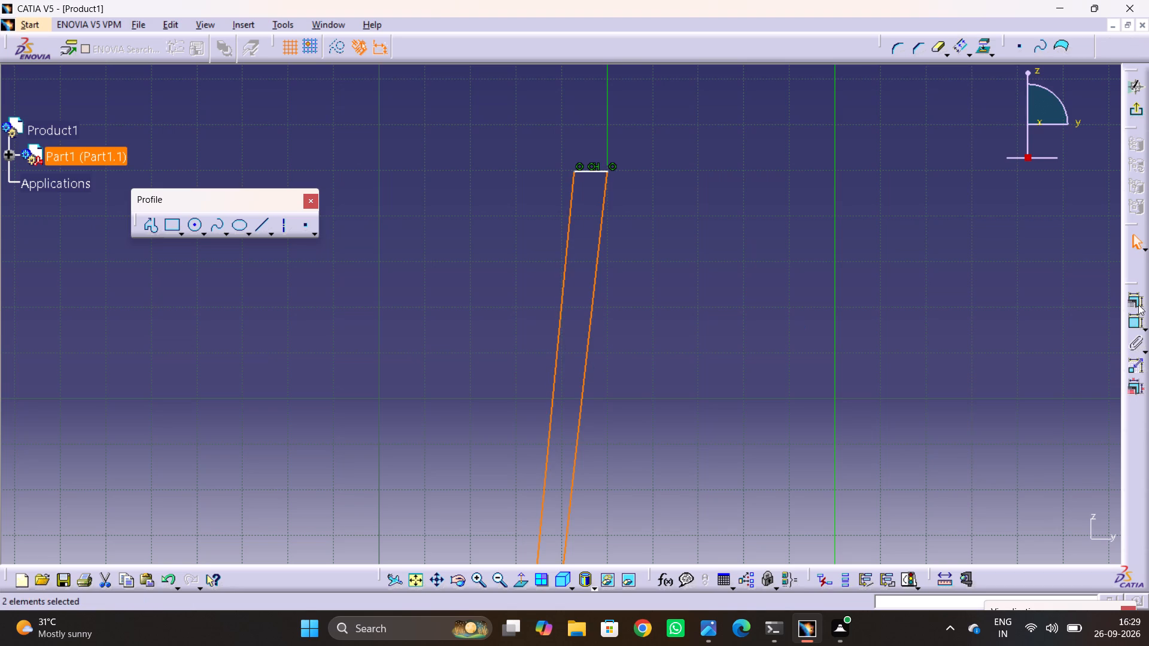
click(1136, 300)
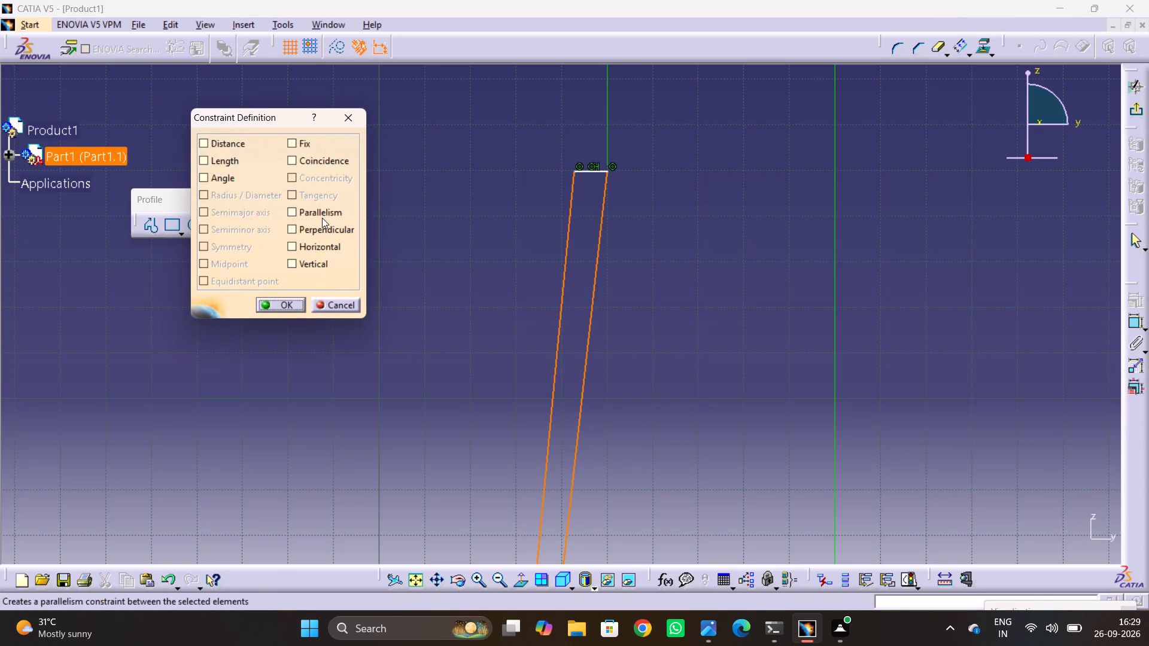
click(320, 212)
click(270, 304)
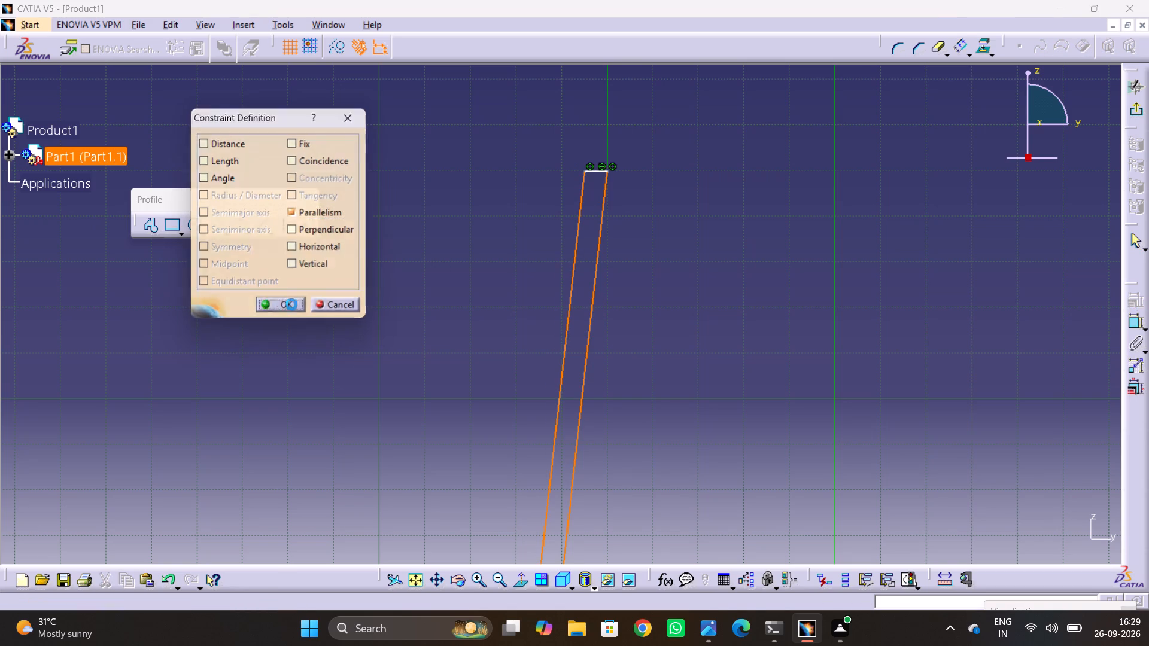
Dimension the distance between the two slanted wall lines and set it to 5 mm.
click(1133, 327)
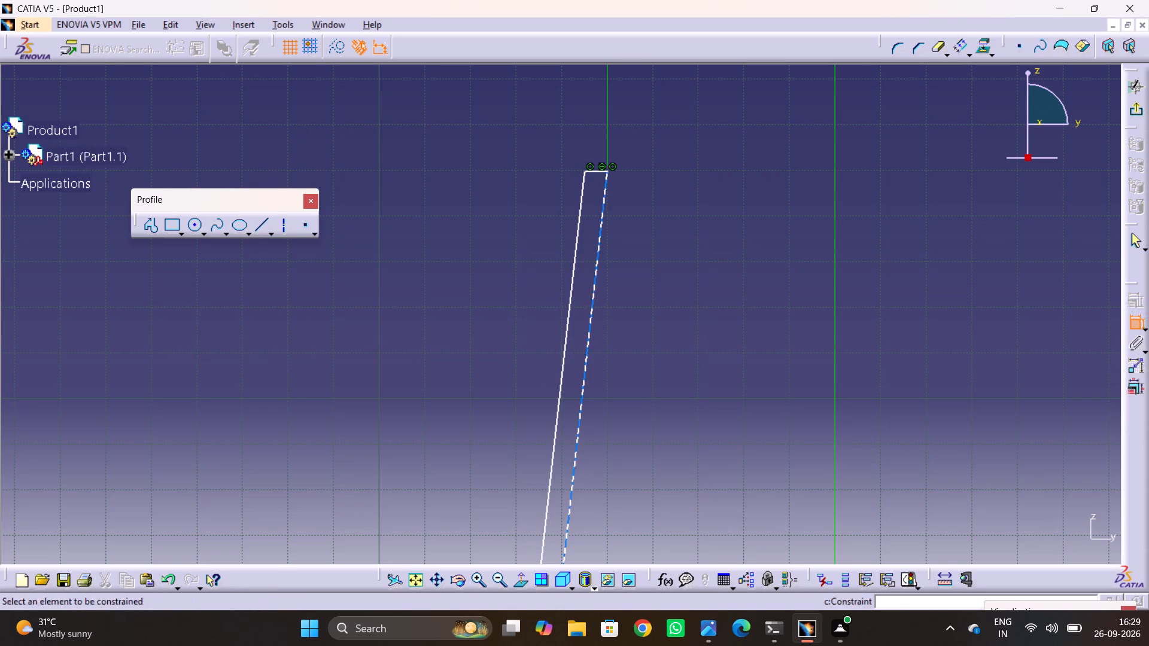
click(601, 242)
click(572, 271)
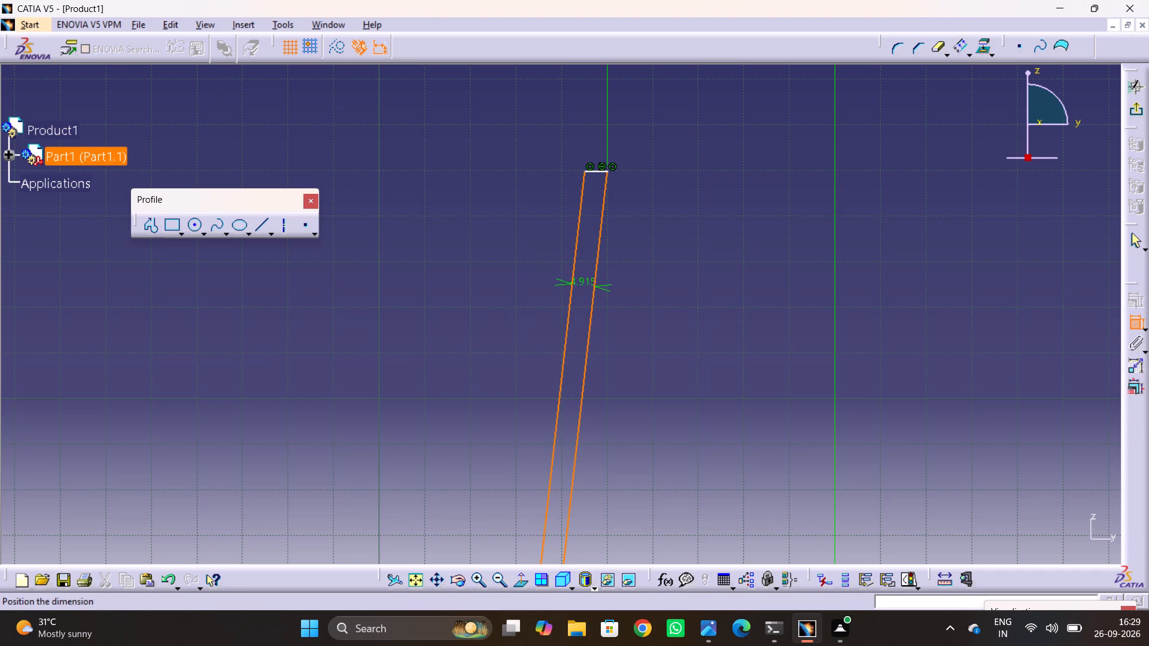
click(581, 284)
double_click(585, 284)
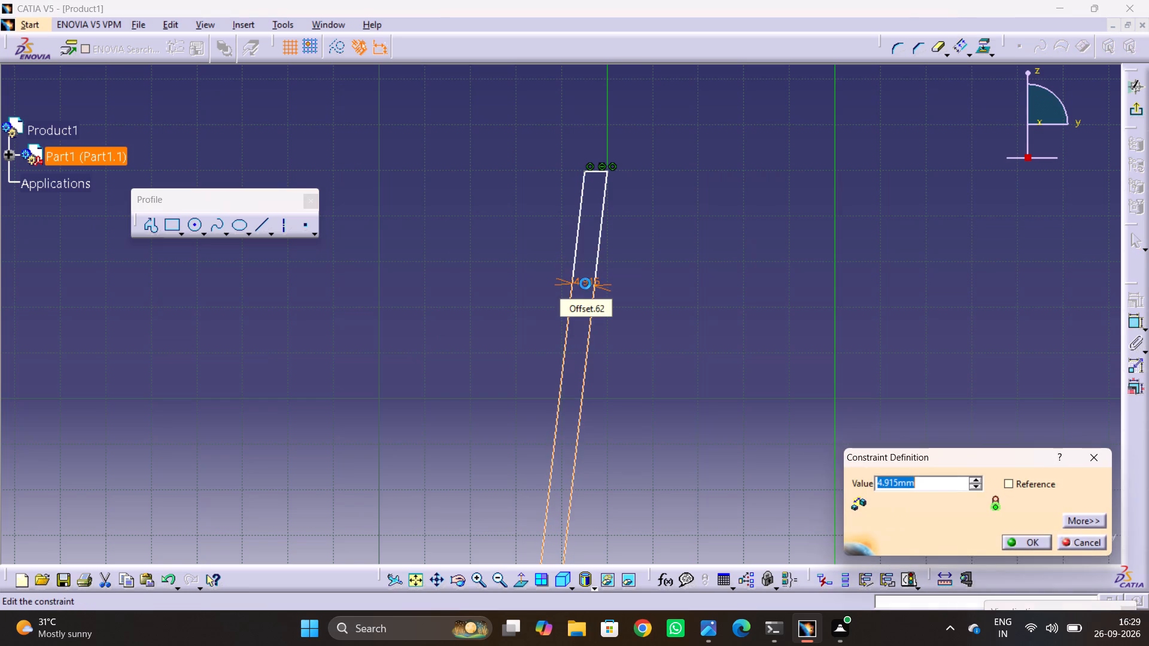
key(5)
key(Return)
click(646, 345)
Examine the wall sketch's lower end and the hub's height dimensions in section A-A of the reference drawing.
middle_drag(676, 383, 667, 365)
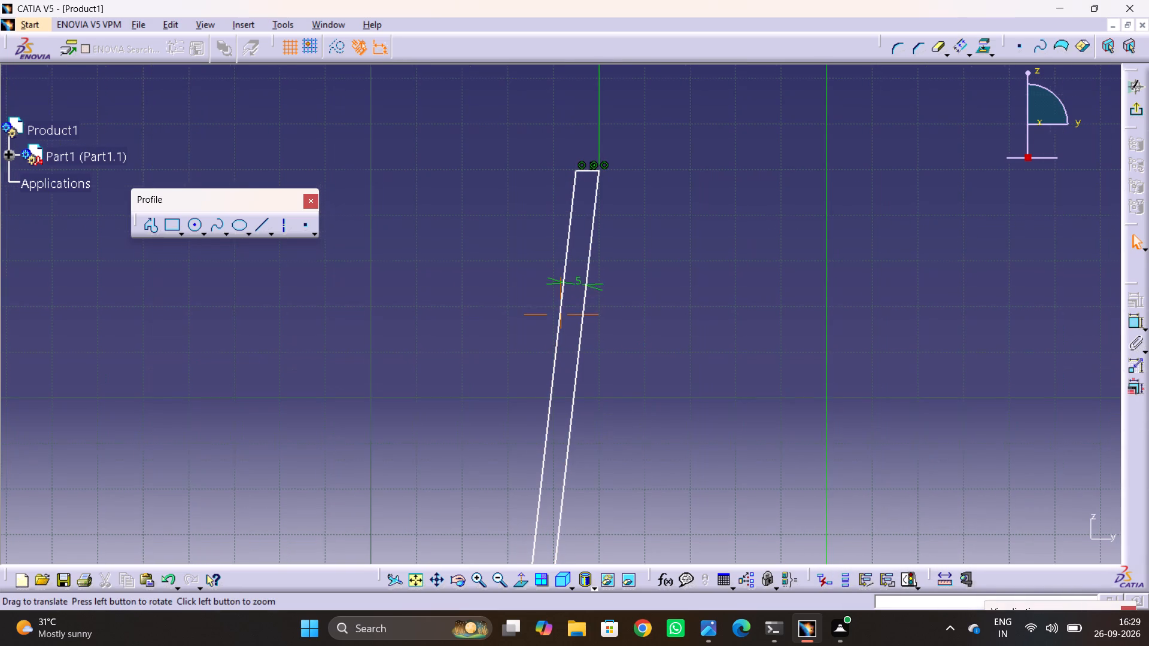
middle_drag(667, 365, 664, 206)
middle_drag(606, 361, 642, 148)
middle_drag(588, 329, 611, 240)
ctrl+middle_drag(649, 202, 650, 196)
middle_drag(651, 199, 634, 365)
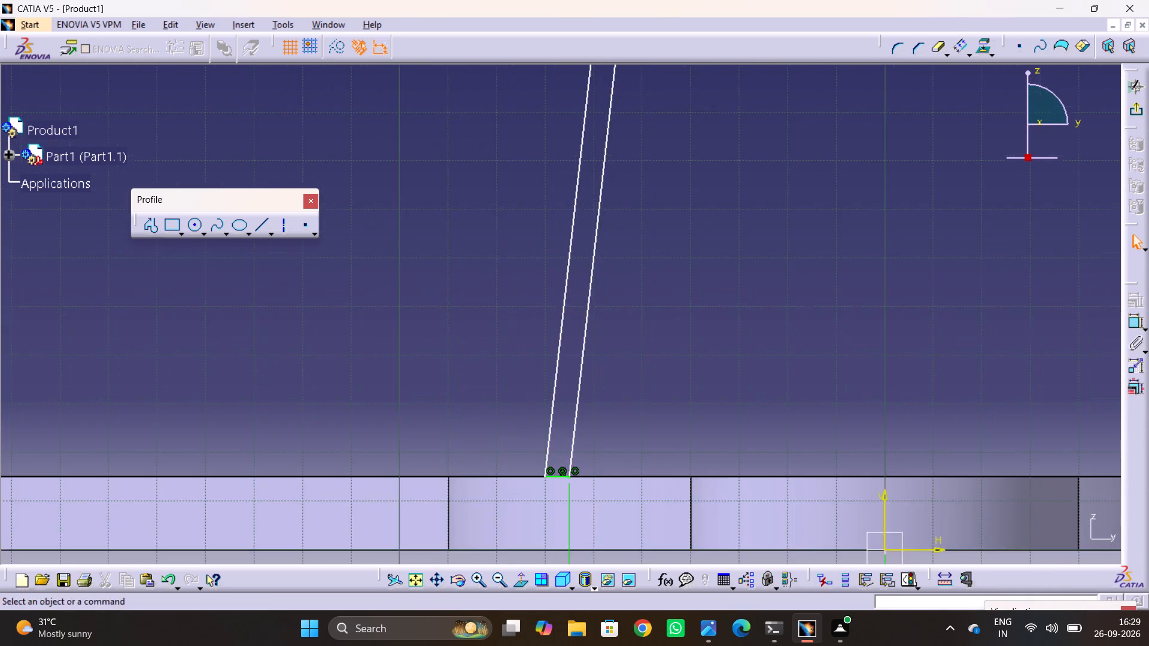
key(alt+Tab)
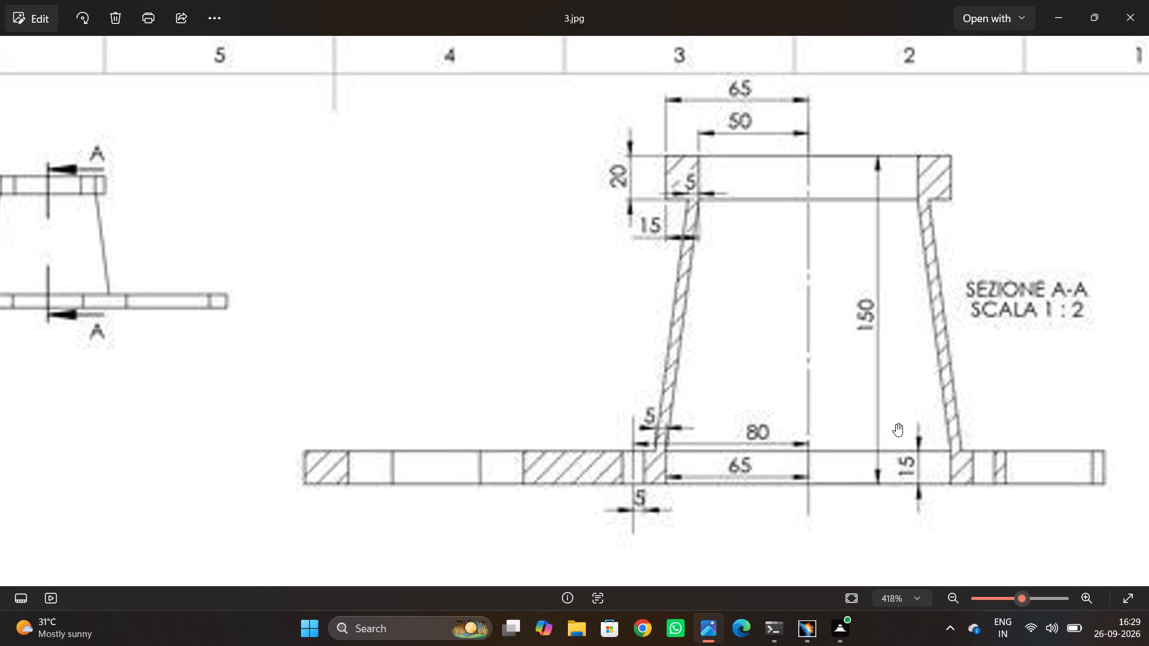
middle_drag(880, 316, 879, 458)
scroll(882, 457, up, 1)
ctrl+middle_drag(695, 388, 709, 532)
ctrl+middle_drag(797, 290, 824, 484)
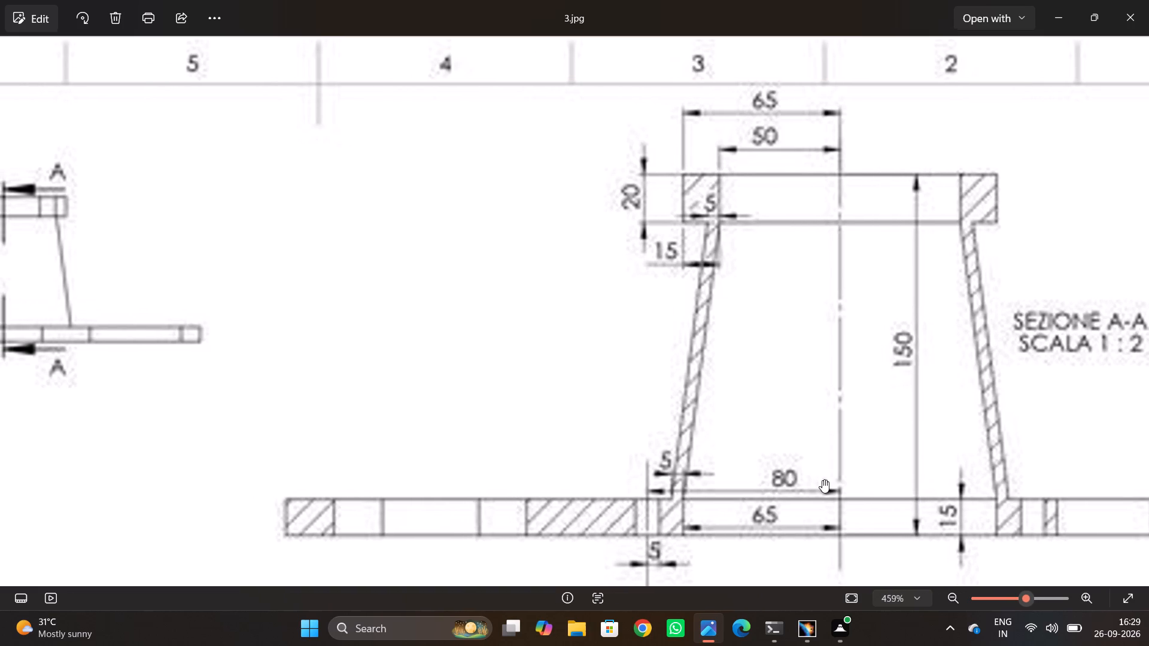
scroll(806, 418, down, 5)
middle_drag(819, 377, 680, 361)
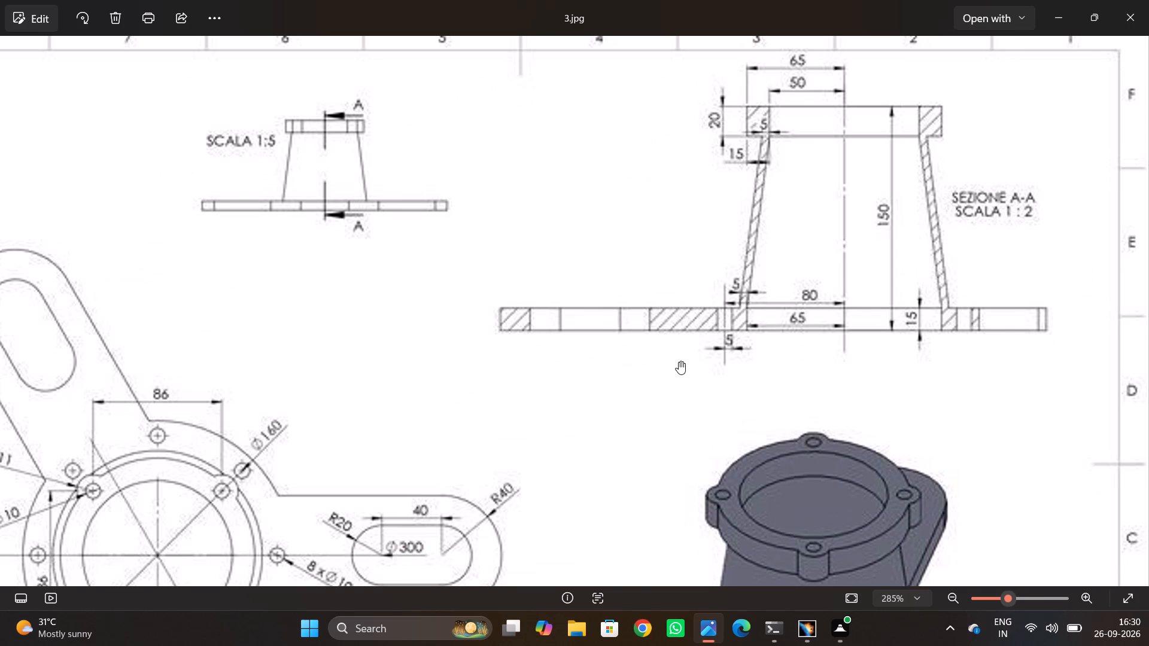
key(alt+Tab)
Dimension the height from the base plate's top edge to the wall's short top line and set it to 115 mm.
ctrl+middle_drag(793, 298, 793, 388)
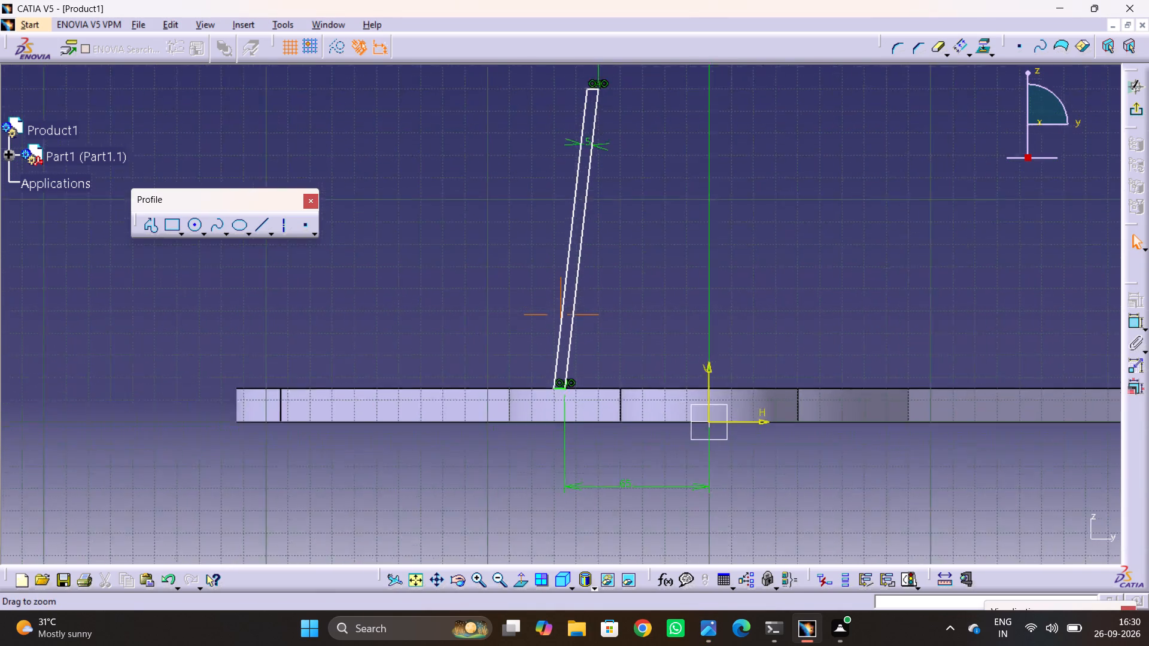
ctrl+middle_drag(793, 388, 793, 398)
middle_drag(776, 324, 799, 387)
click(1142, 322)
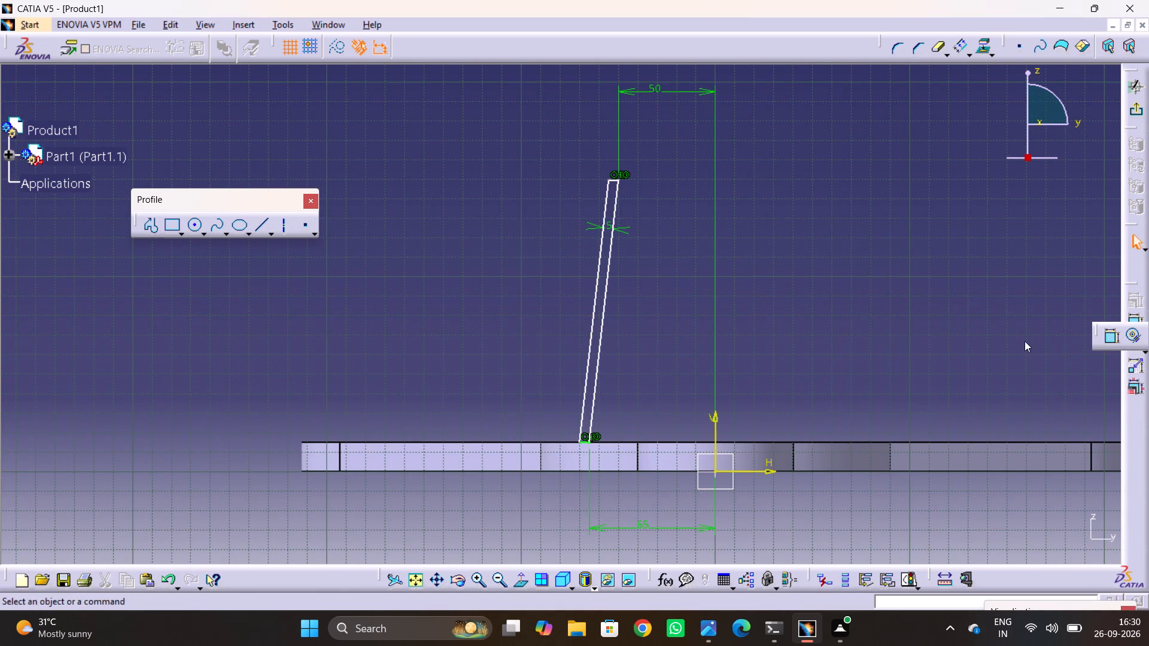
click(1112, 340)
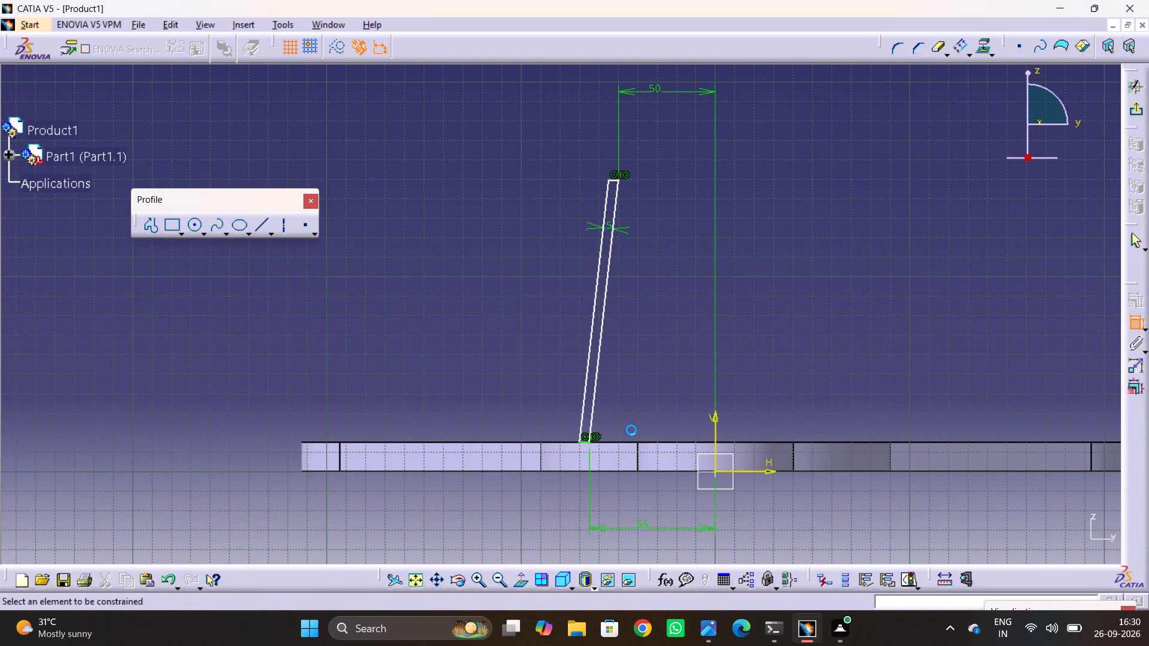
click(630, 446)
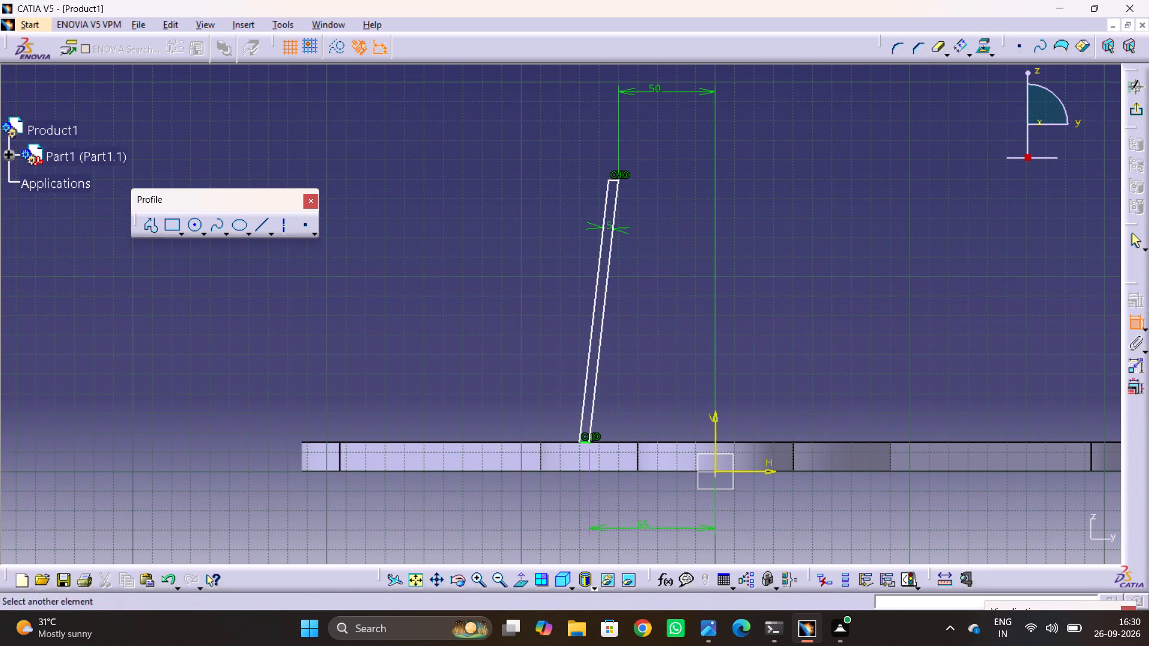
click(611, 181)
click(428, 278)
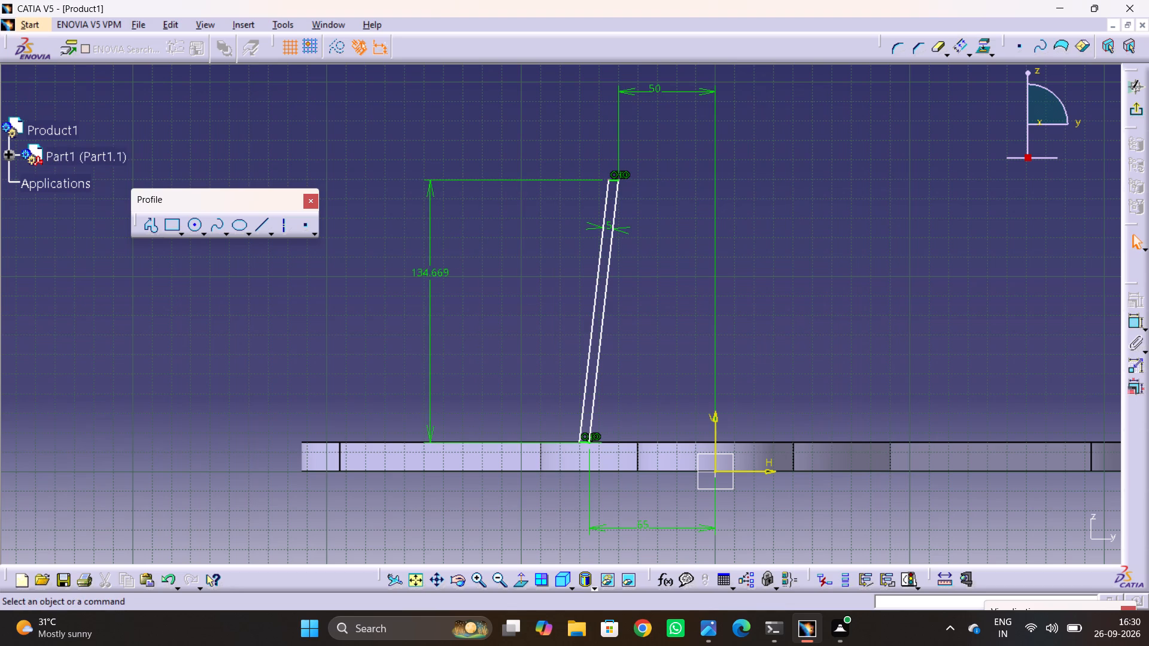
double_click(429, 275)
text(115)
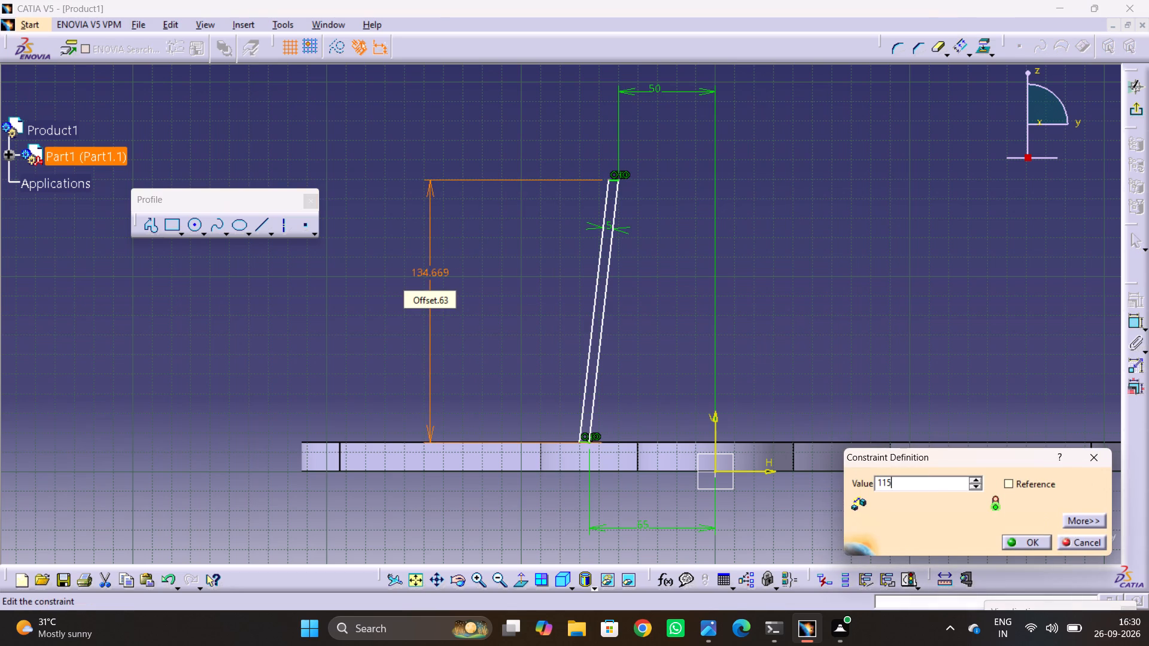
key(Return)
click(552, 244)
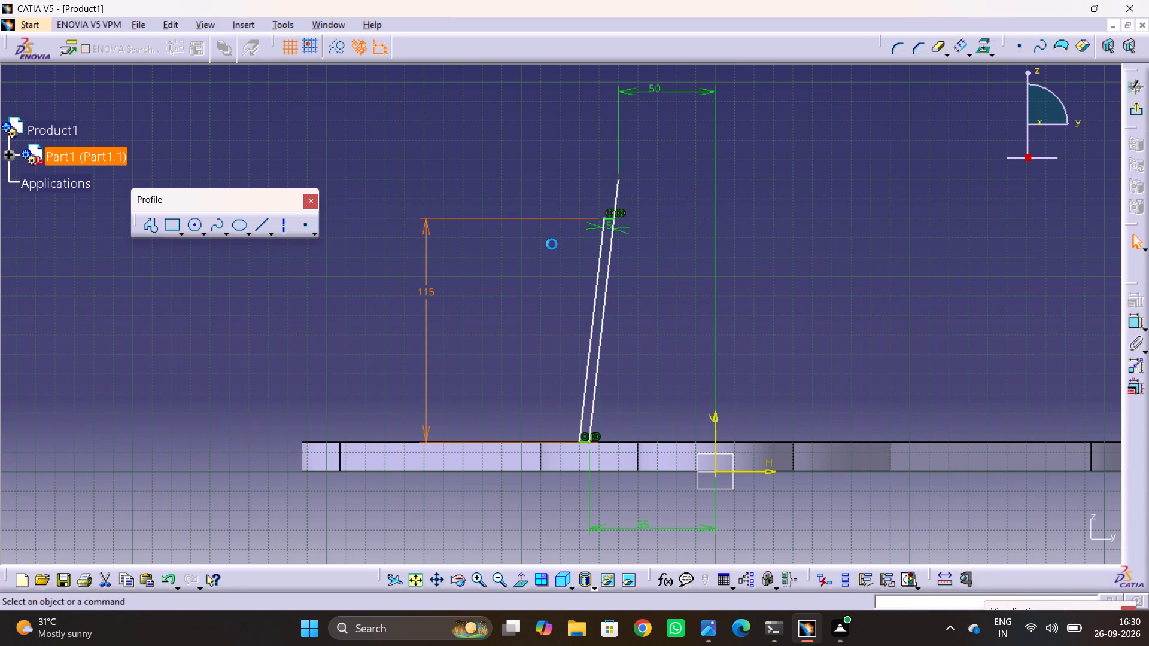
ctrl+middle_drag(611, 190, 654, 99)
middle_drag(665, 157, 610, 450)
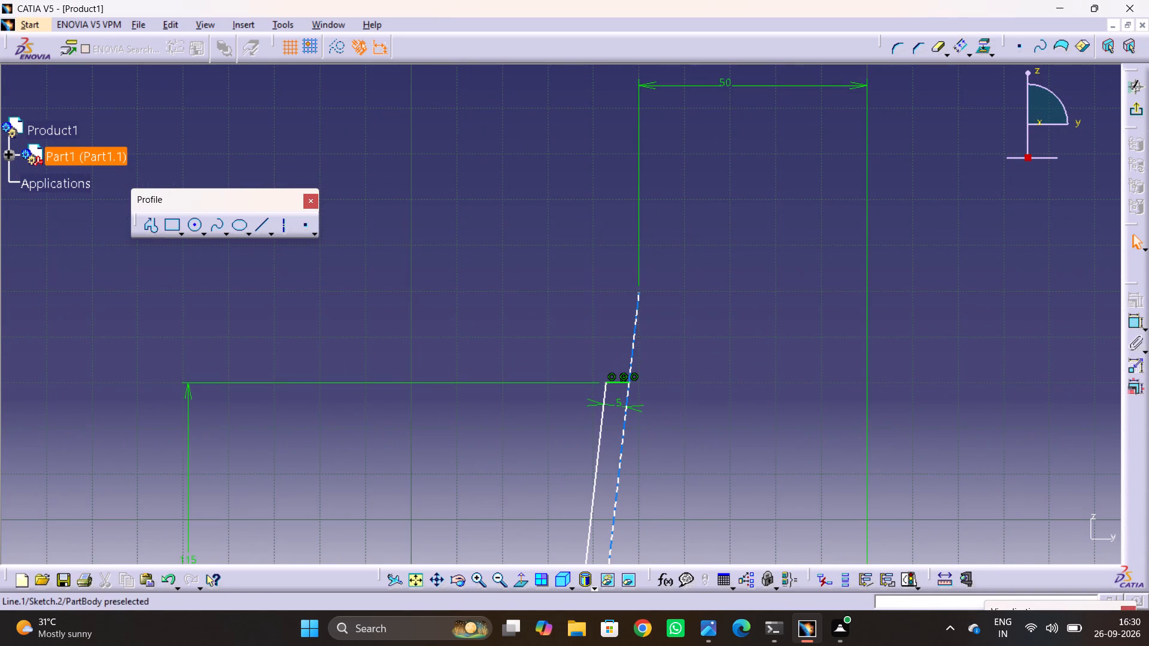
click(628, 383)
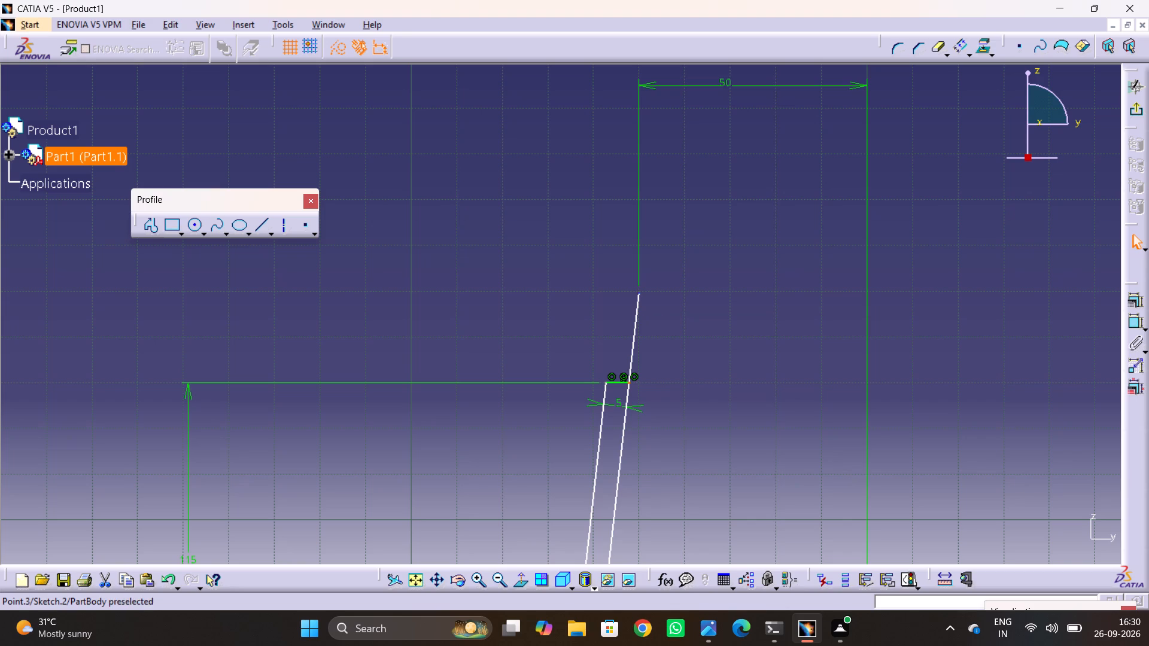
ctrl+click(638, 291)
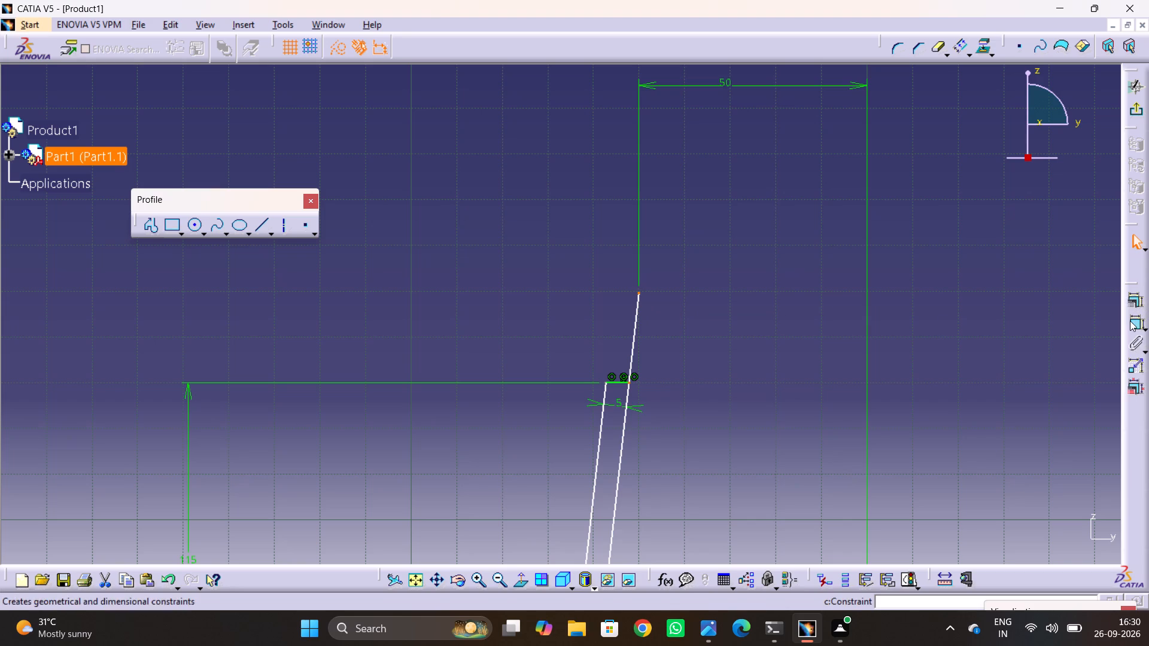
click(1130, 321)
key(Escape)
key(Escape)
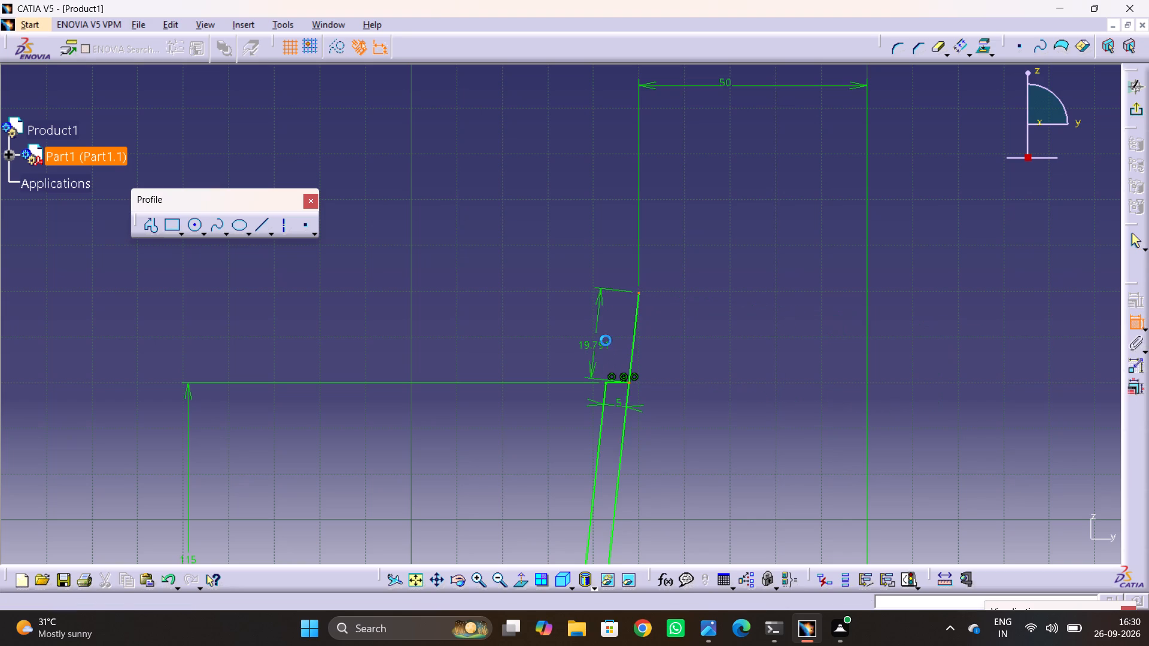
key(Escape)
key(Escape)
Constrain the inner slanted line's upper endpoint coincident with the top line's inner endpoint.
click(630, 382)
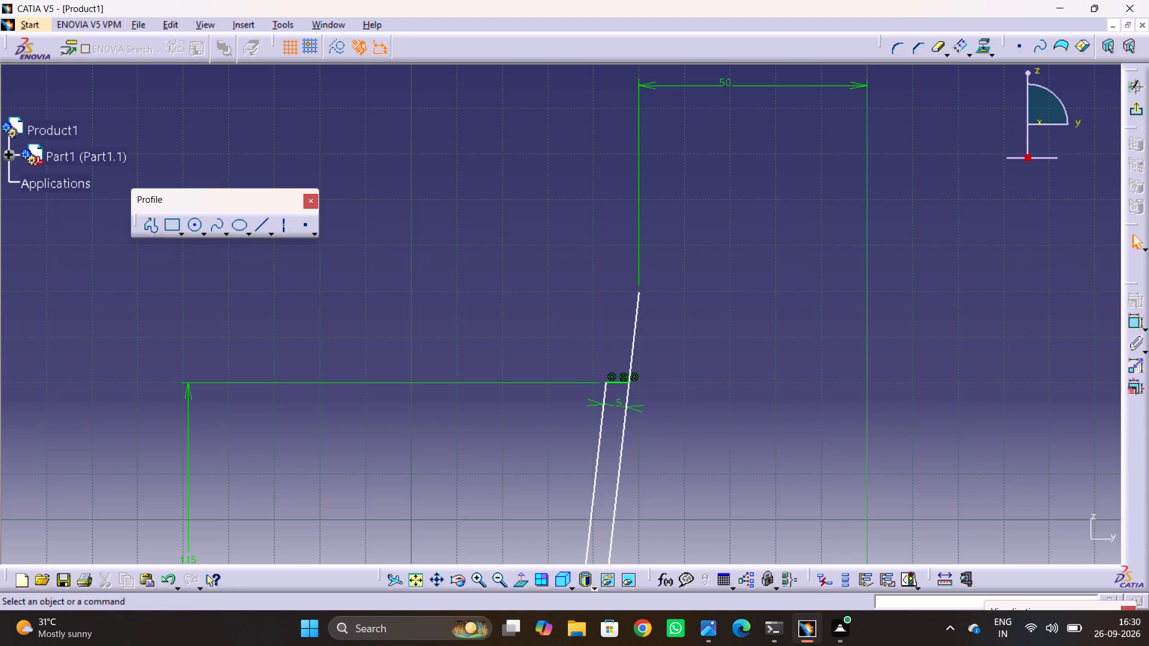
click(638, 290)
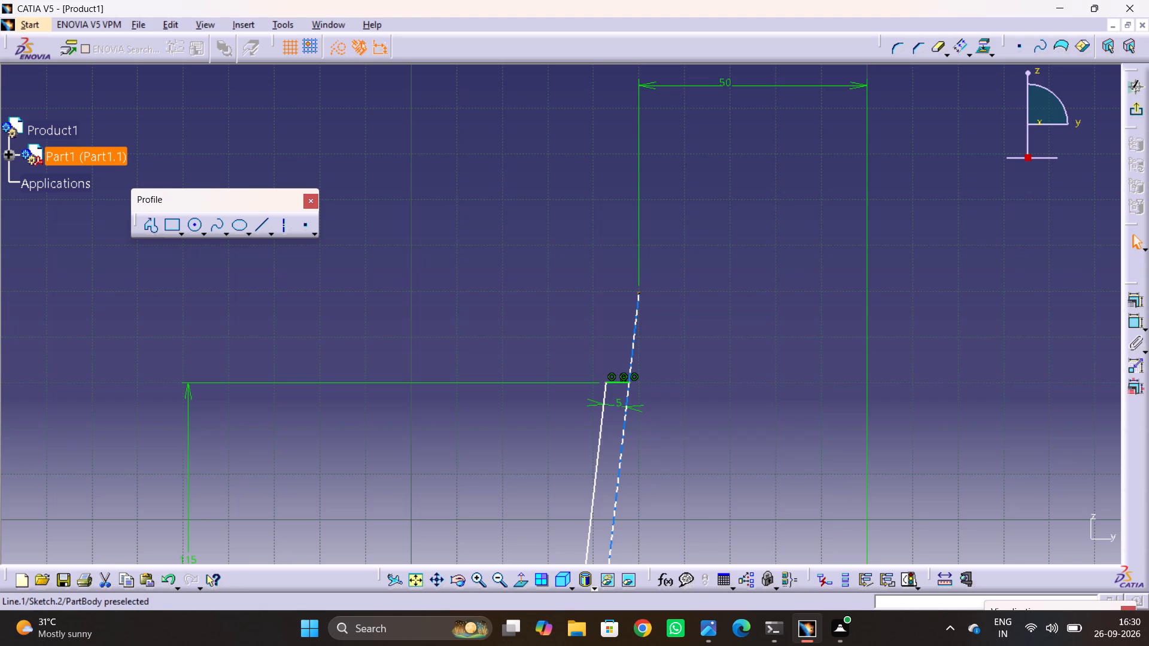
ctrl+click(631, 382)
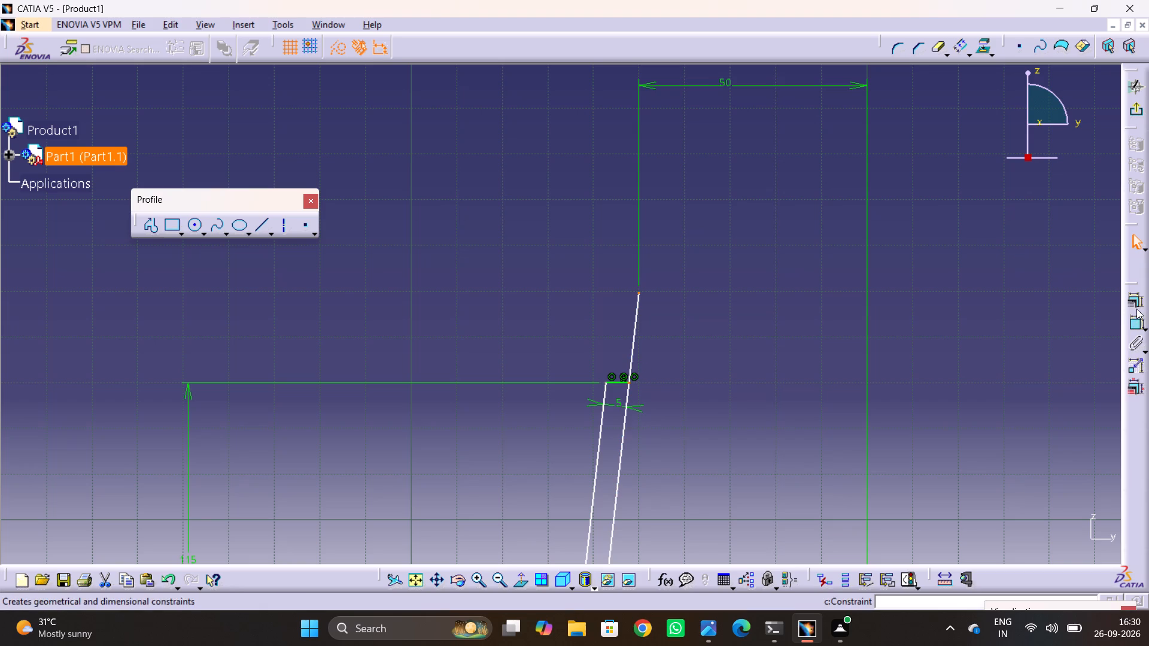
click(1136, 293)
click(329, 160)
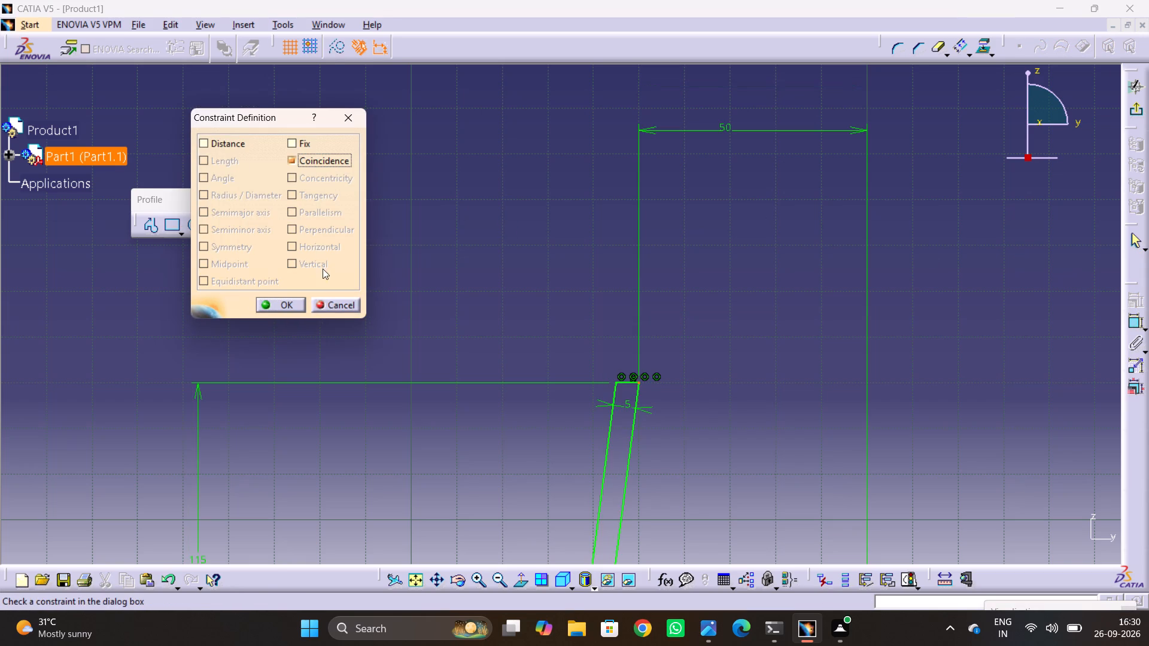
click(277, 303)
Look over the wall section against the reference drawing and exit the sketch.
ctrl+middle_drag(696, 334, 703, 390)
middle_drag(643, 426, 642, 429)
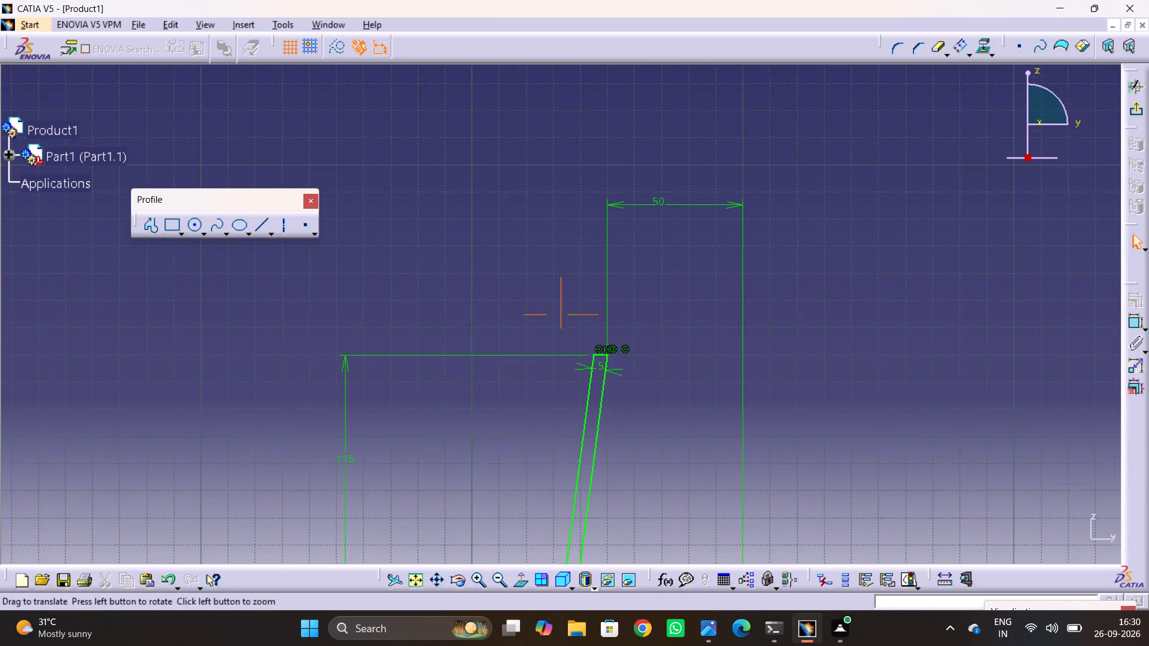
middle_drag(642, 429, 637, 314)
middle_drag(631, 377, 635, 307)
key(Escape)
middle_drag(637, 405, 639, 298)
key(alt+Tab)
key(alt+Tab)
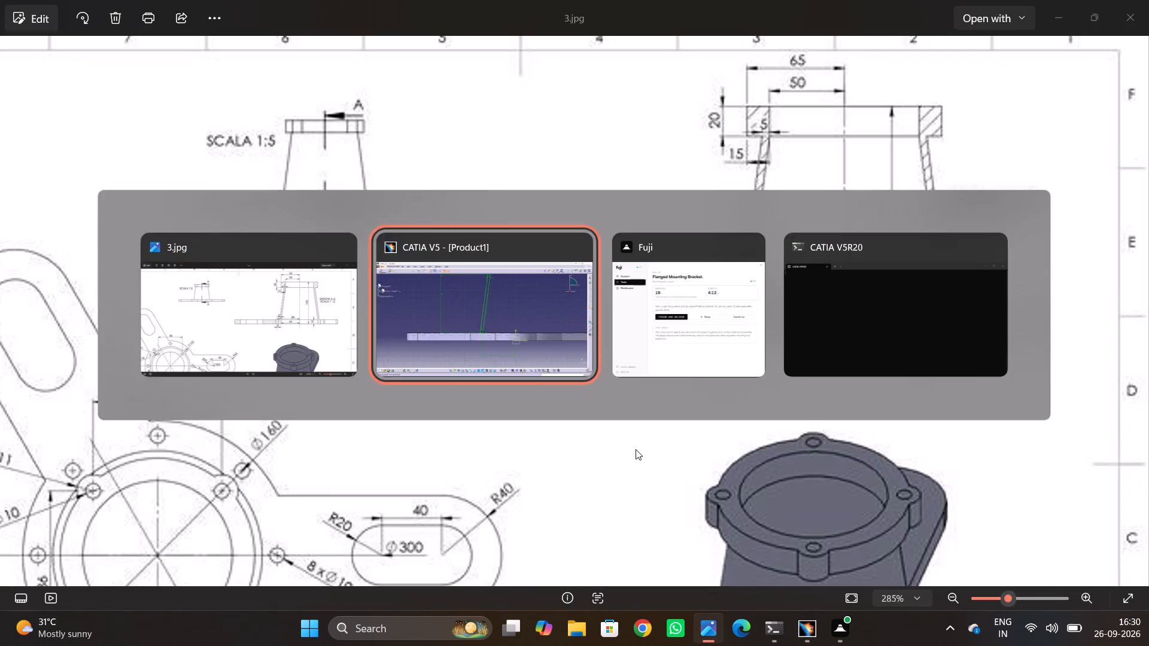
middle_drag(649, 282, 633, 298)
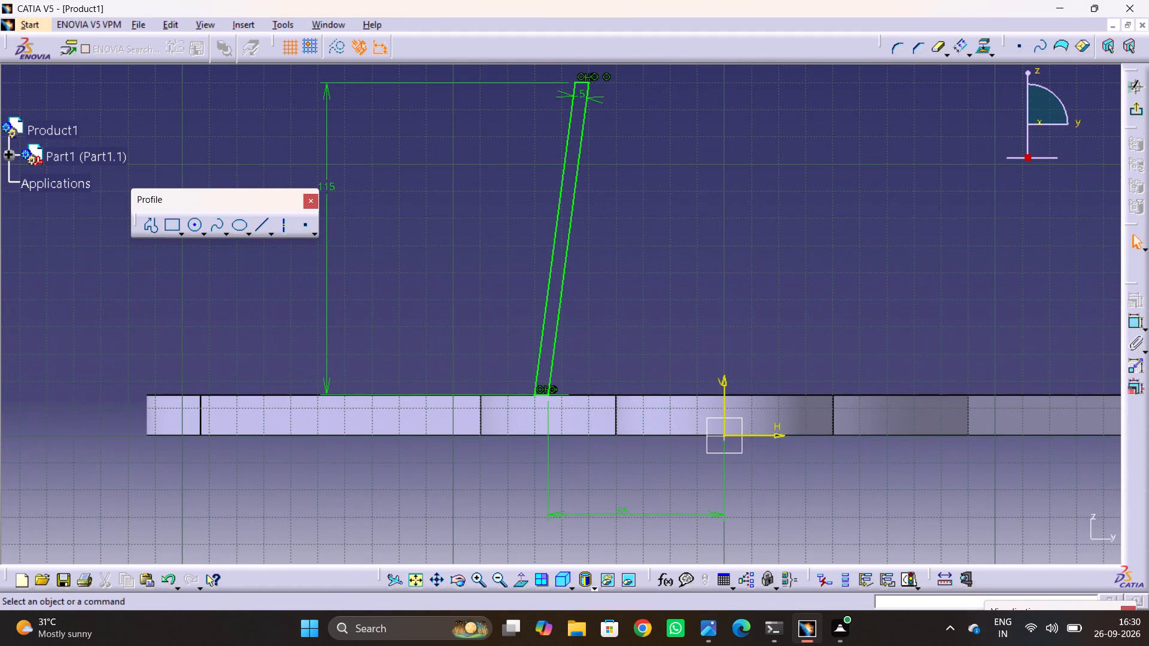
middle_drag(651, 233, 665, 295)
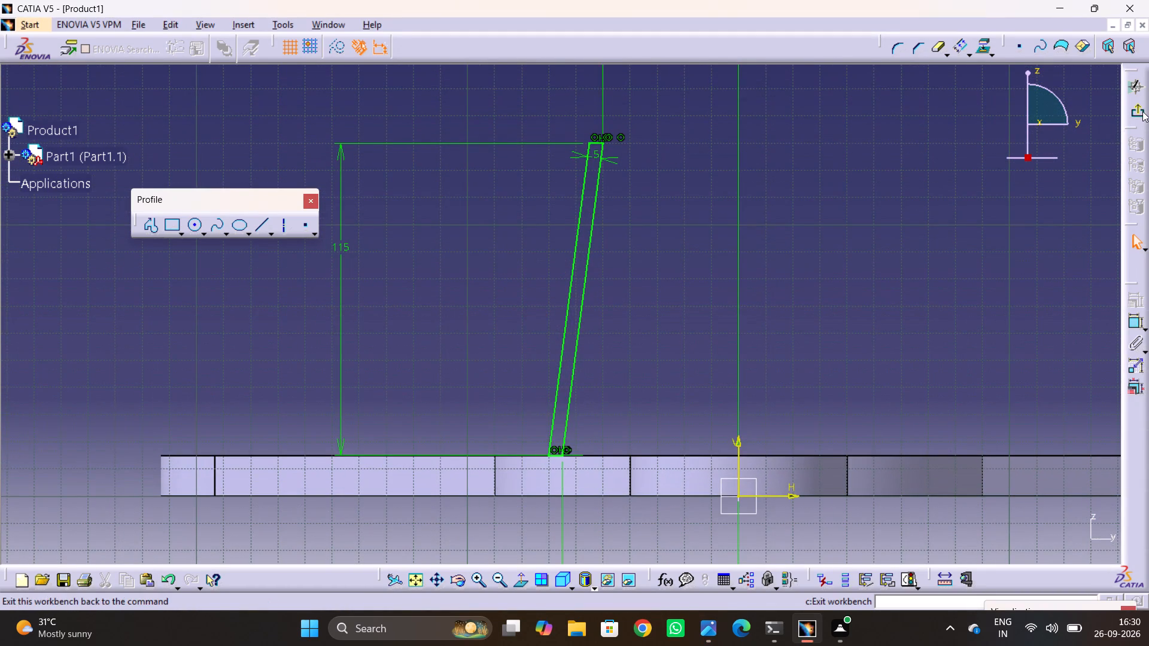
click(1142, 111)
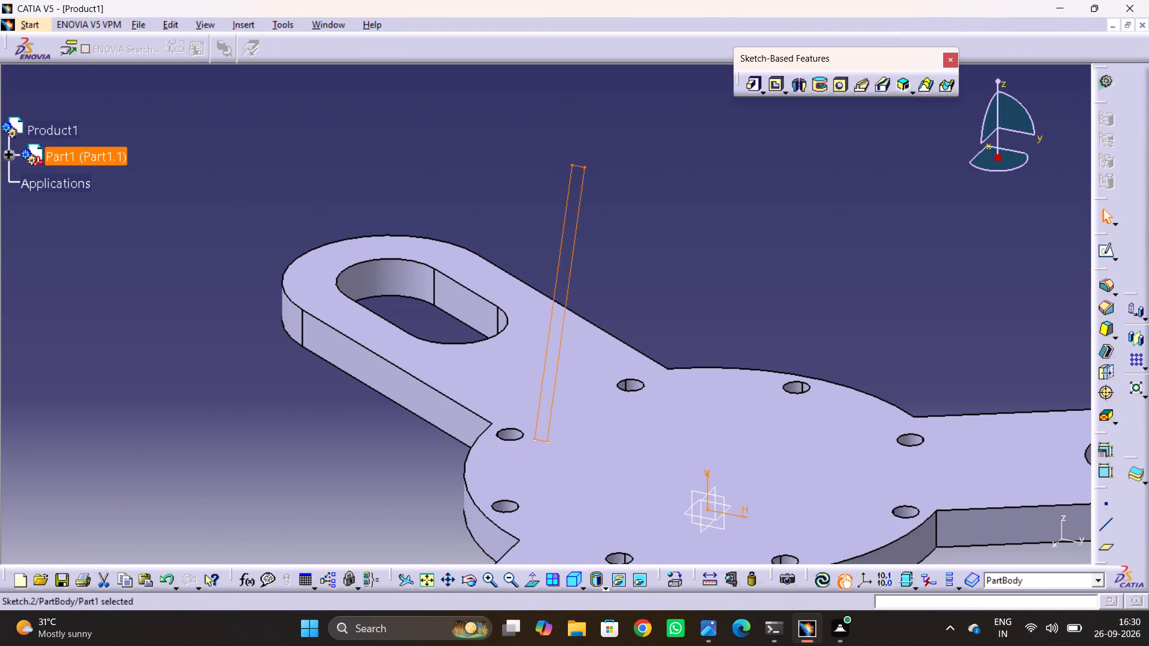
Revolve the wall sketch 360 degrees about the sketch's vertical axis with Shaft to form the conical hub.
click(795, 90)
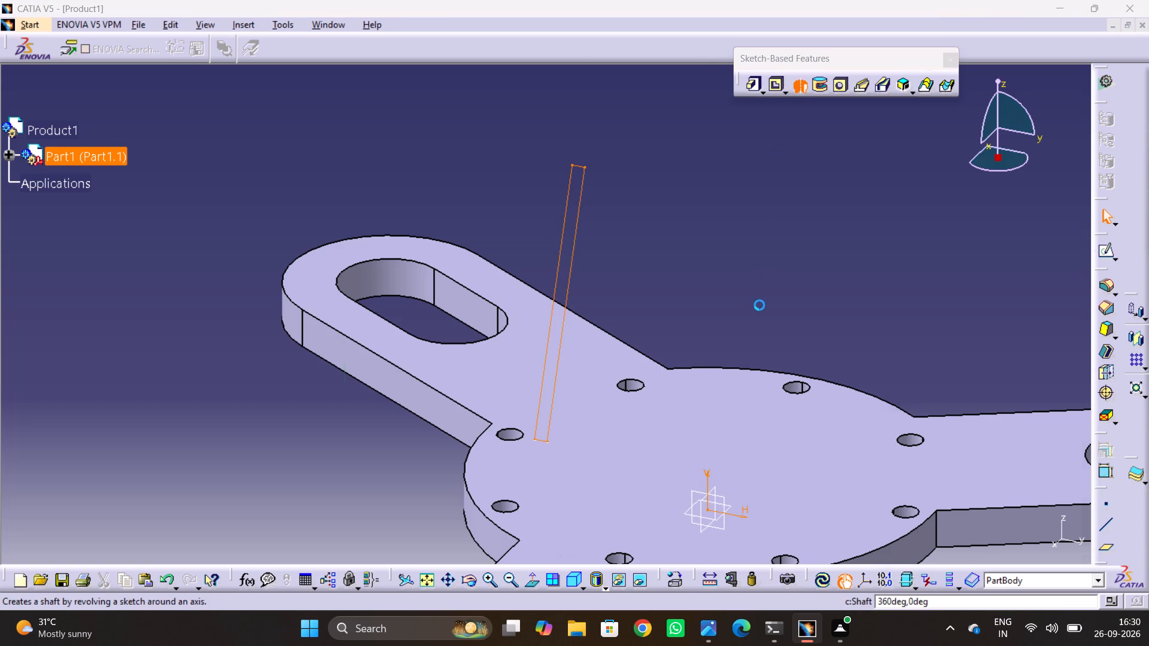
click(706, 482)
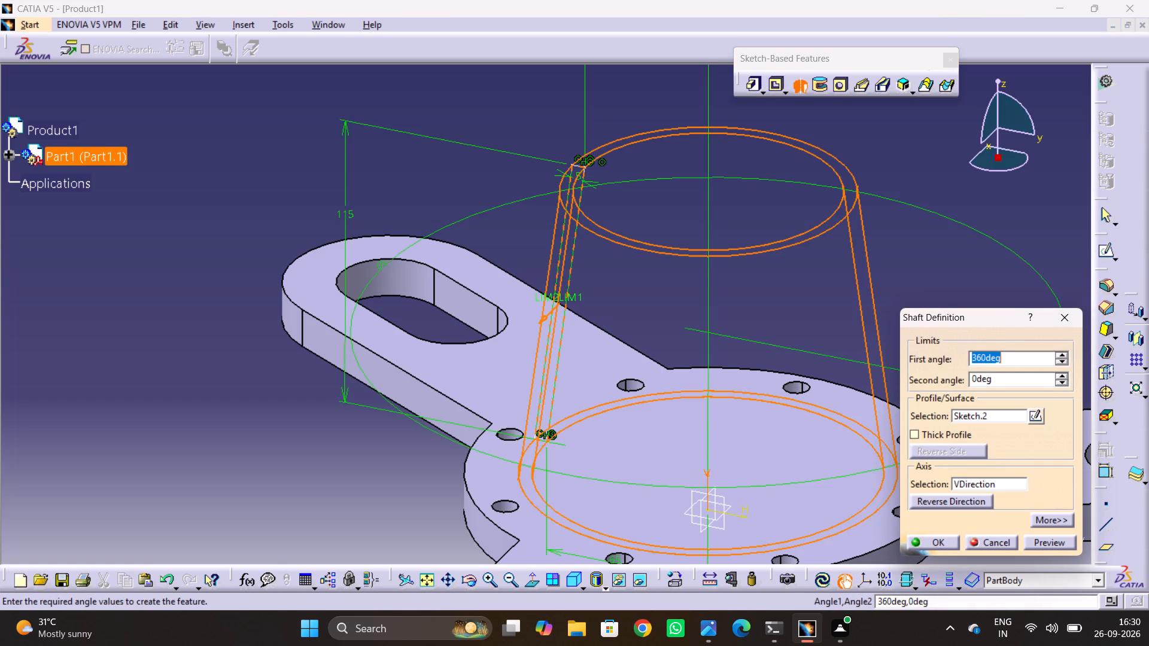
middle_drag(727, 472, 728, 409)
click(936, 545)
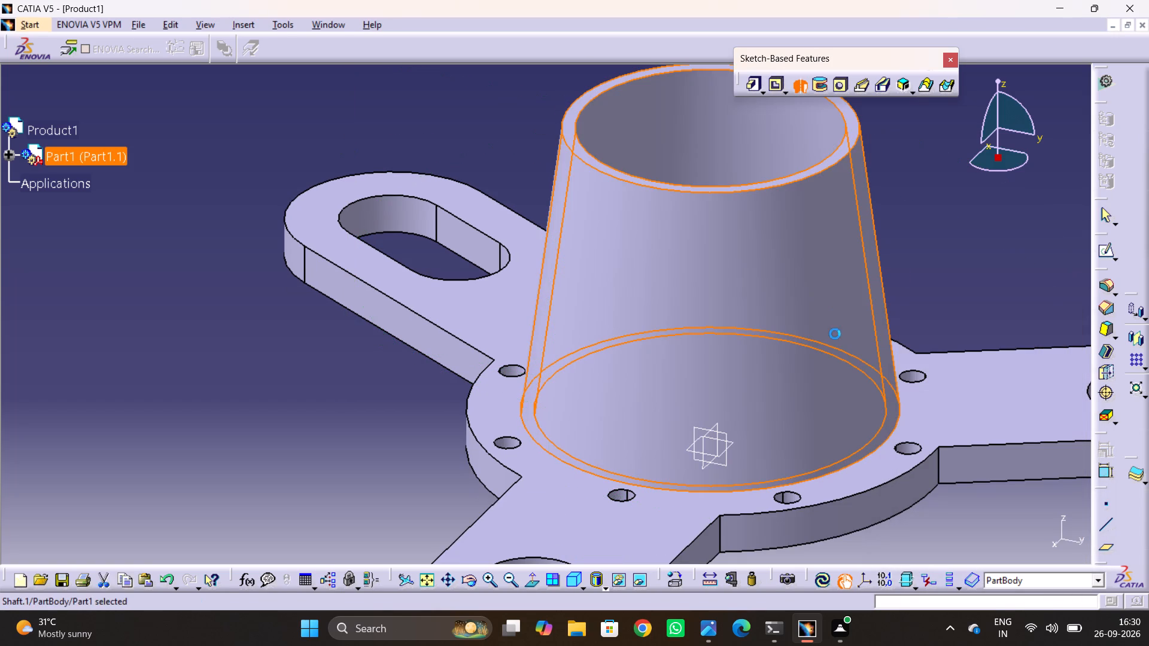
click(929, 266)
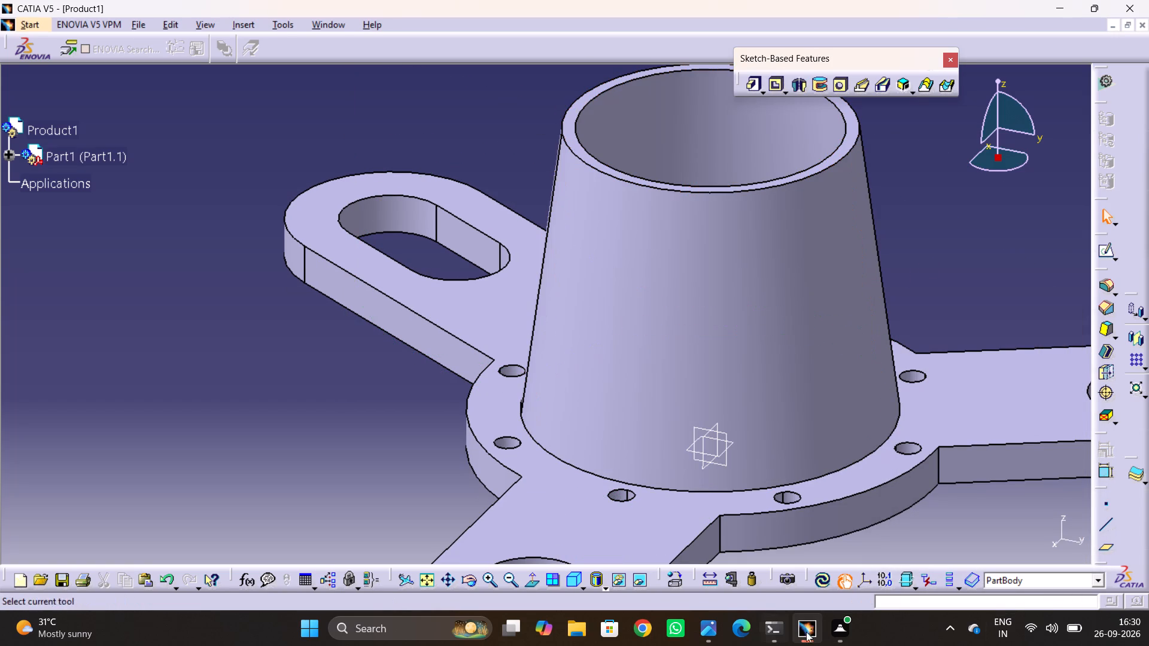
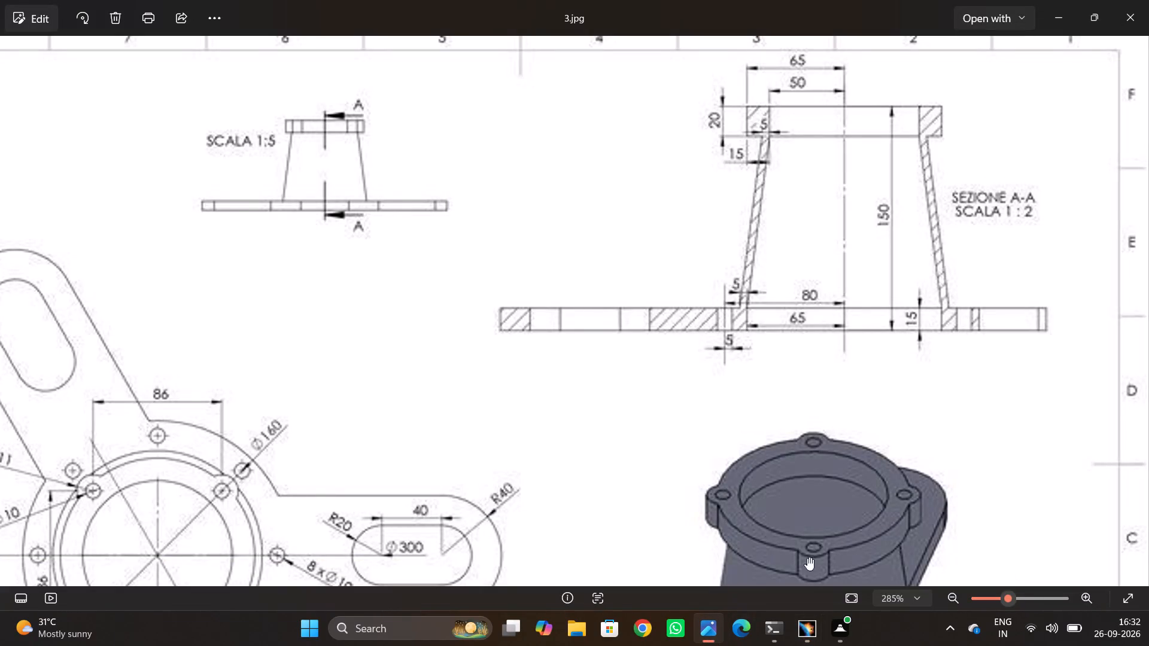
Inspect the revolved conical hub and the base plate from the side, below and above.
click(808, 635)
middle_drag(719, 408, 643, 433)
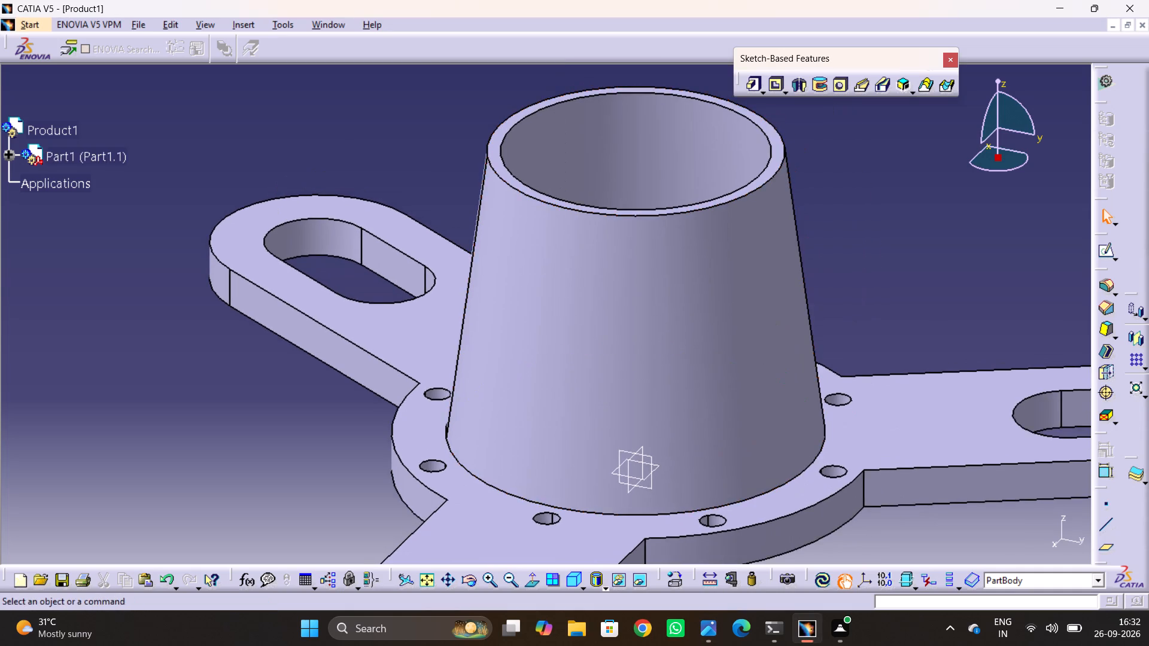
ctrl+middle_drag(855, 342, 874, 392)
drag(734, 498, 698, 488)
middle_drag(711, 524, 697, 407)
drag(711, 524, 697, 407)
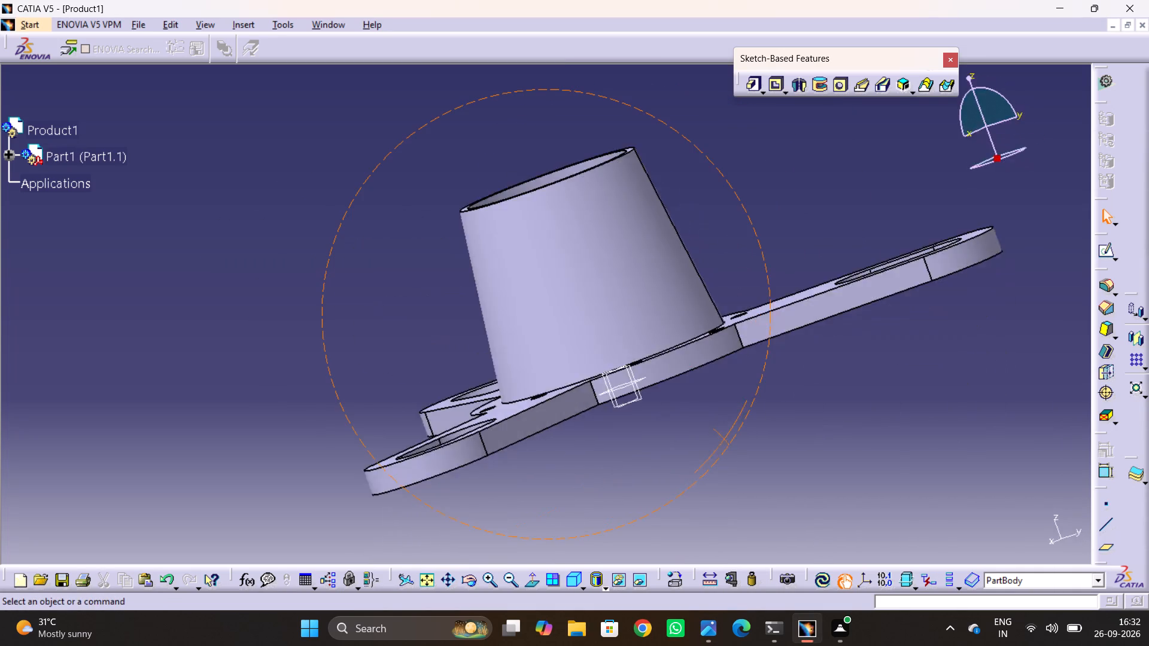
drag(697, 407, 639, 319)
middle_drag(697, 407, 639, 319)
click(639, 319)
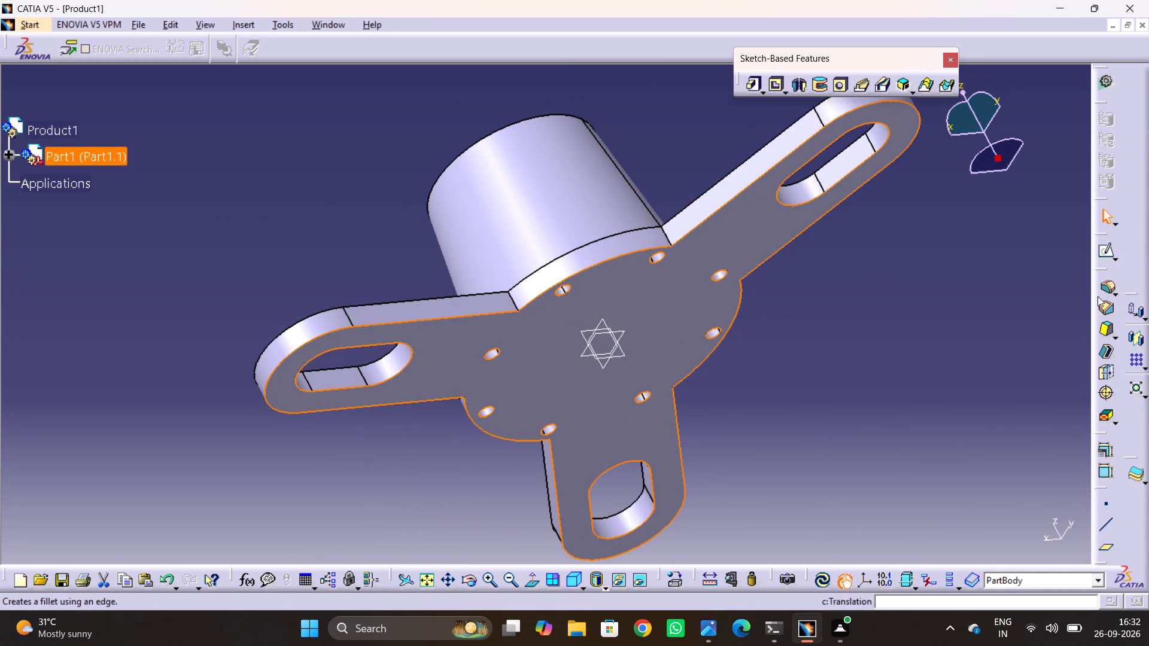
click(972, 409)
middle_drag(554, 109, 616, 273)
drag(568, 135, 616, 273)
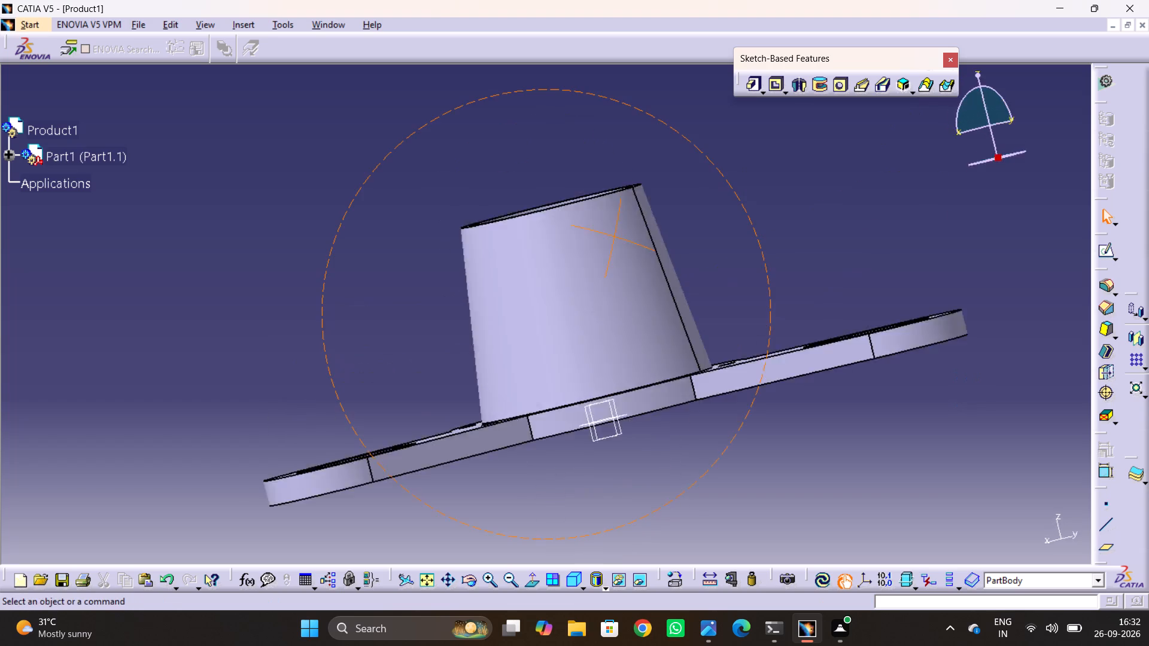
drag(616, 273, 630, 393)
middle_drag(616, 273, 630, 393)
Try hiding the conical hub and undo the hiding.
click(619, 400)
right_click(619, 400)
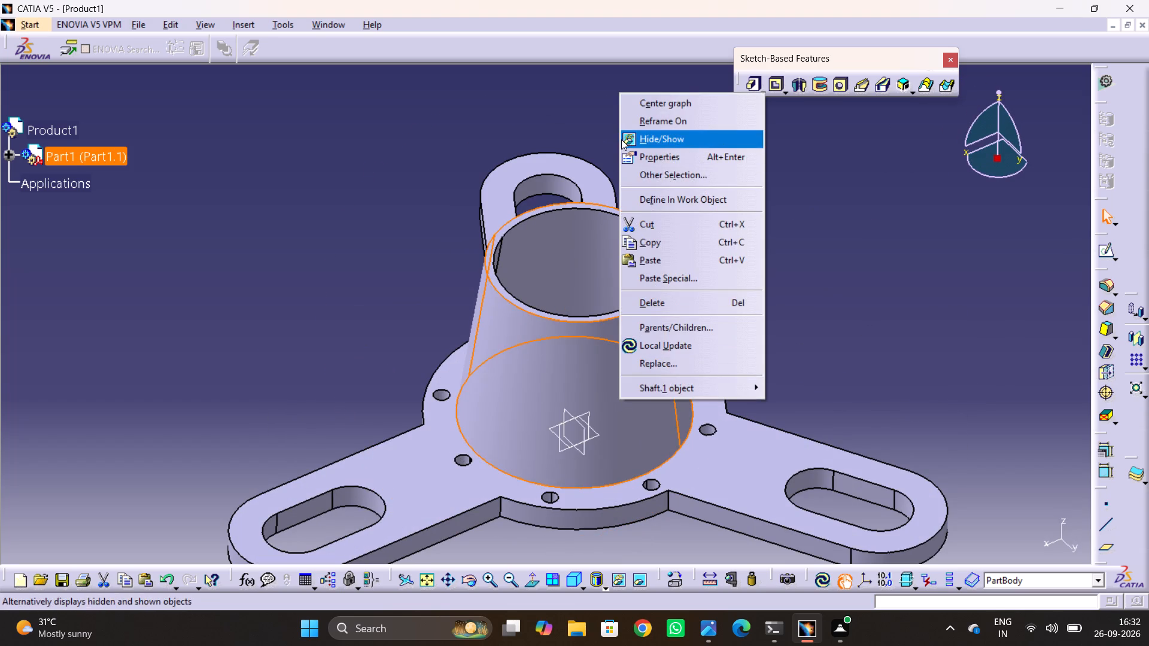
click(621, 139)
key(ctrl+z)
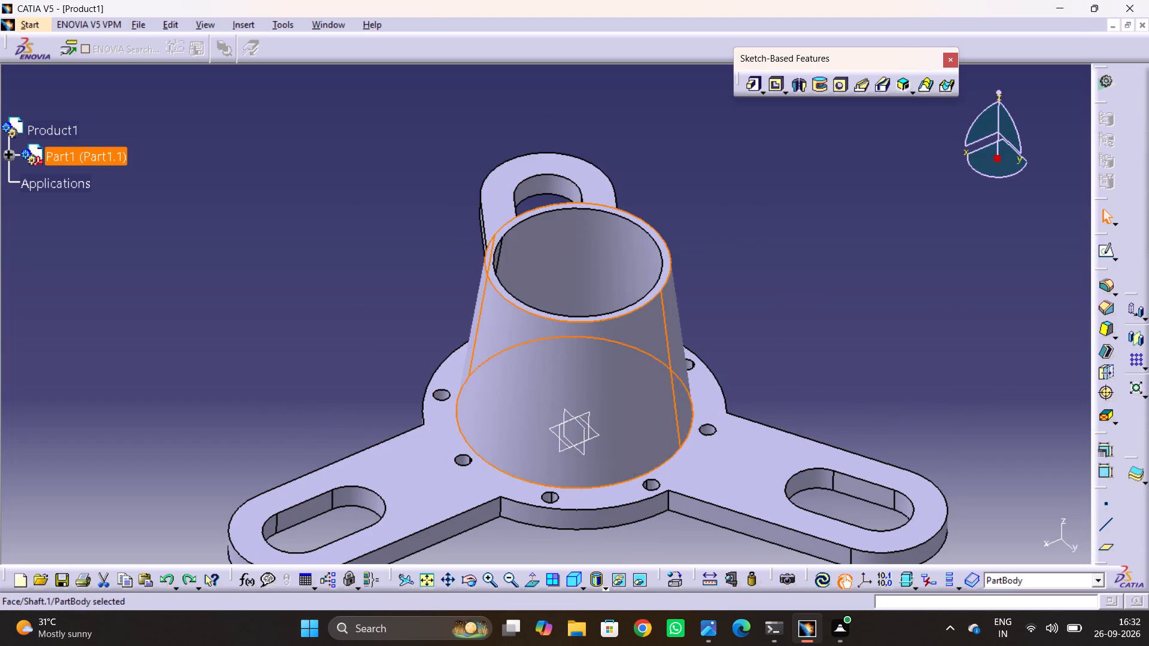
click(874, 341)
Open a sketch on the base plate's top face inside the hub and draw a circle about 58 mm in diameter centred on the origin.
scroll(681, 361, down, 1)
middle_drag(681, 359, 676, 438)
drag(681, 359, 676, 438)
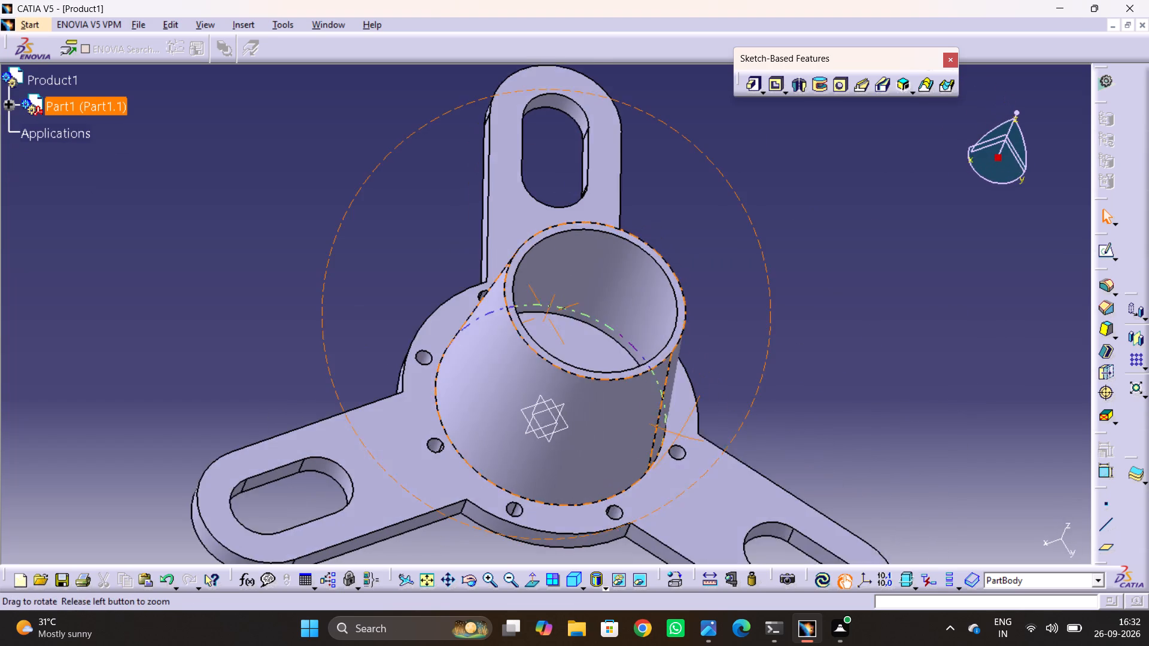
middle_drag(676, 438, 667, 448)
drag(676, 438, 641, 443)
click(576, 346)
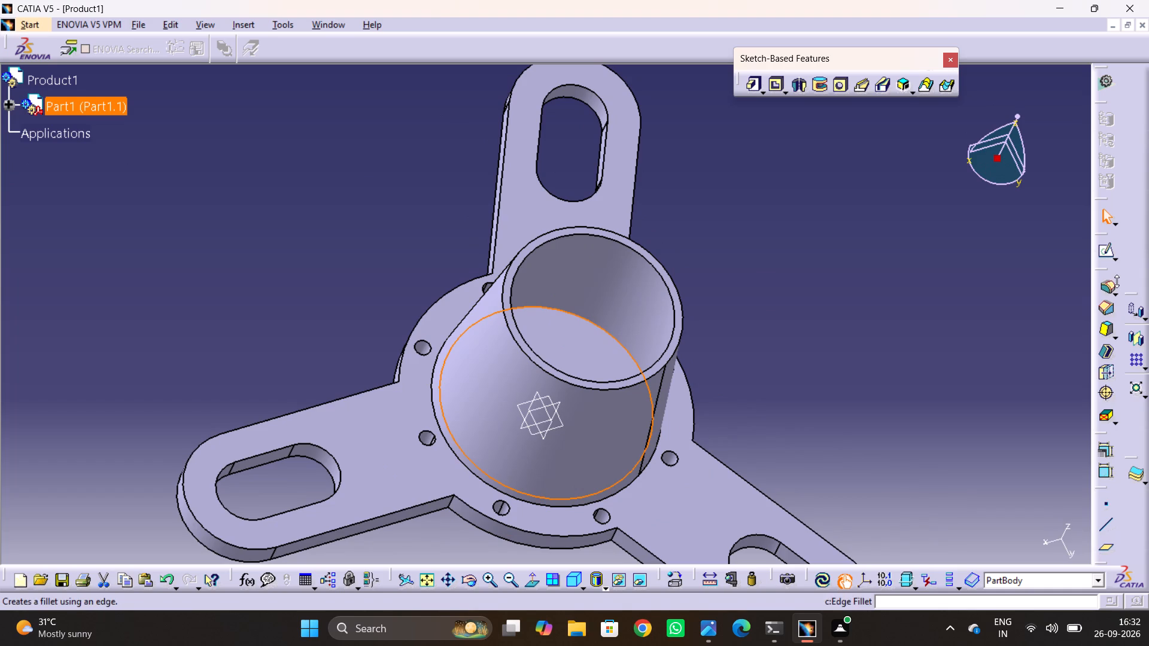
click(1111, 251)
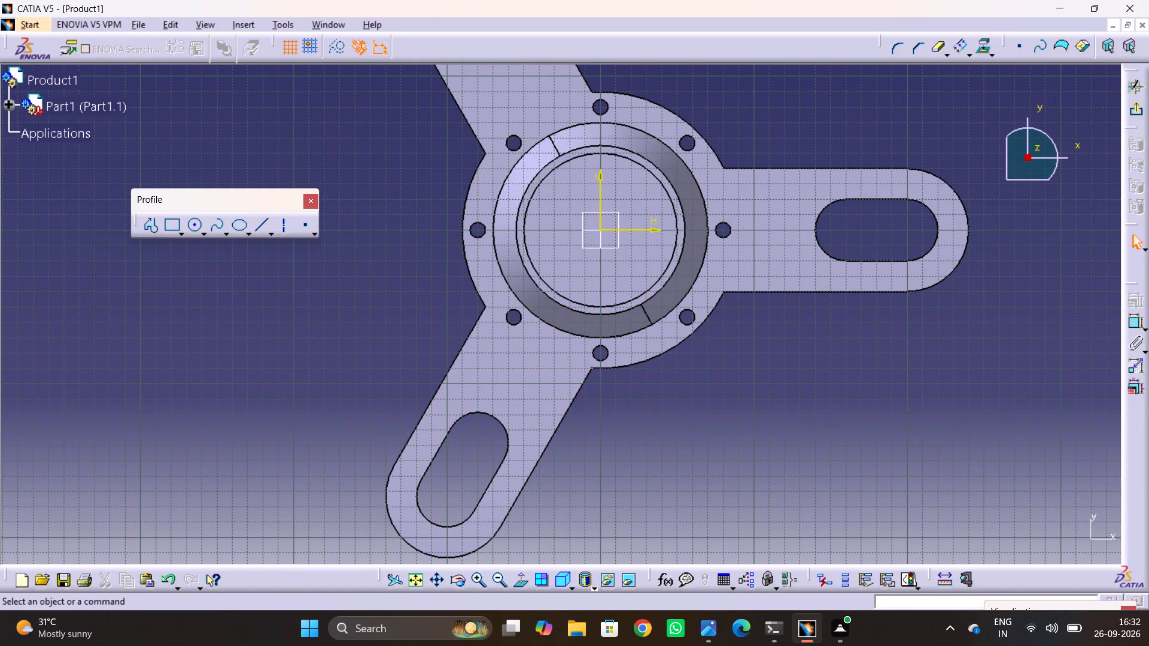
click(198, 228)
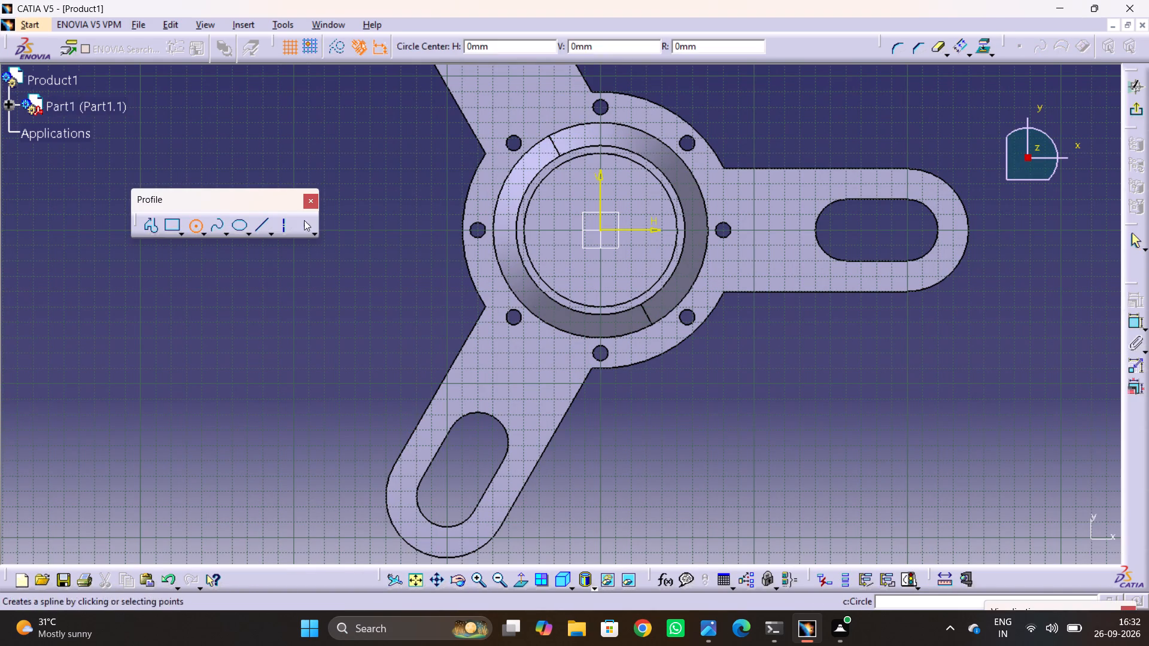
key(alt+Tab)
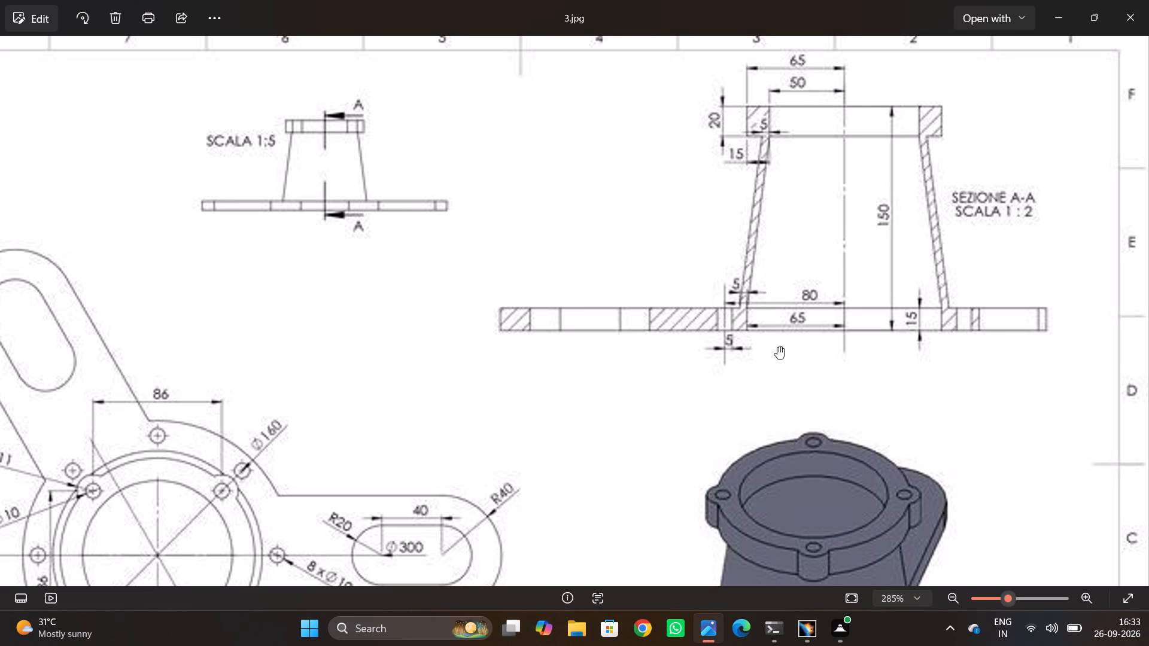
key(alt+Tab)
click(600, 229)
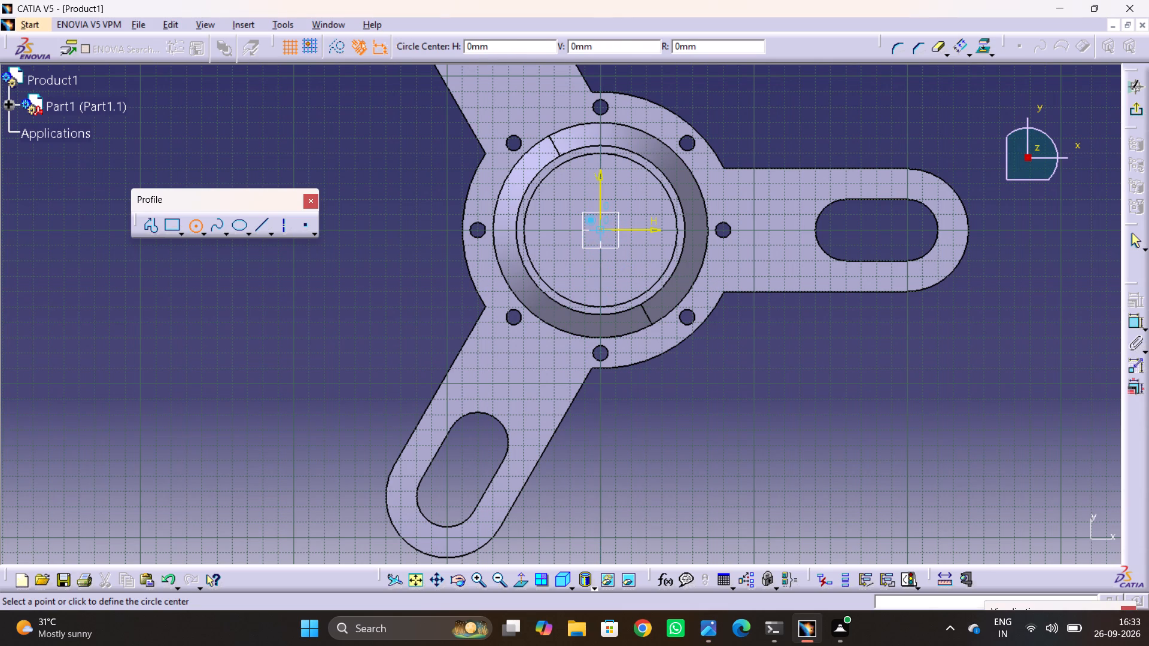
click(599, 274)
Dimension the circle's diameter and set it to 170 mm.
click(1130, 321)
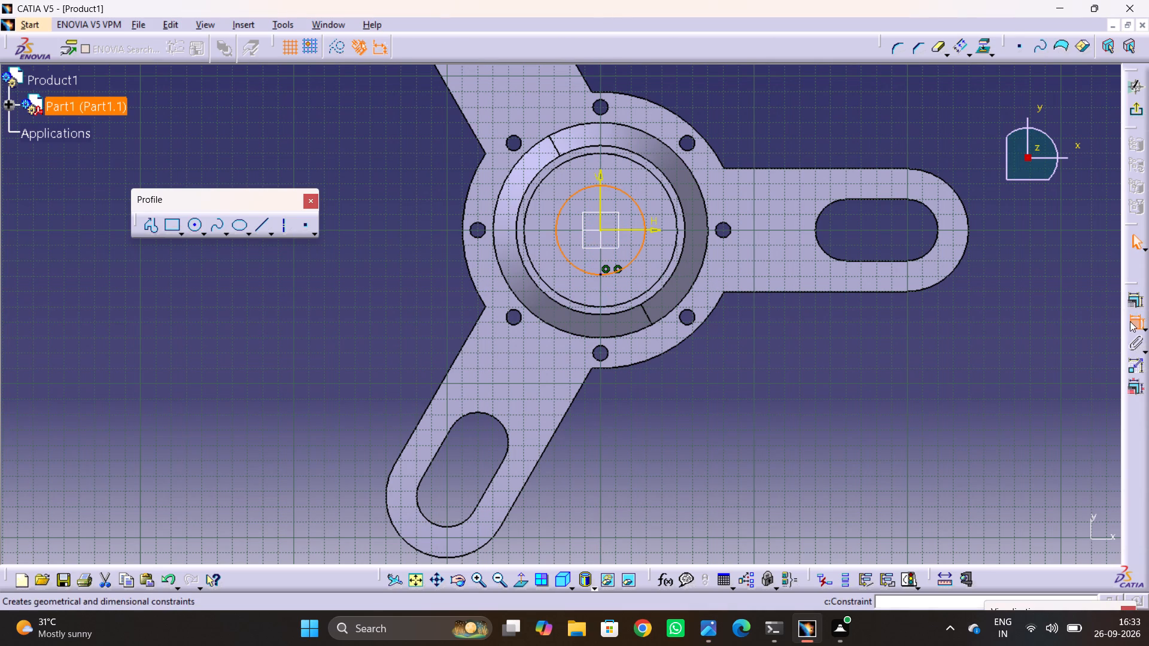
click(943, 392)
double_click(955, 392)
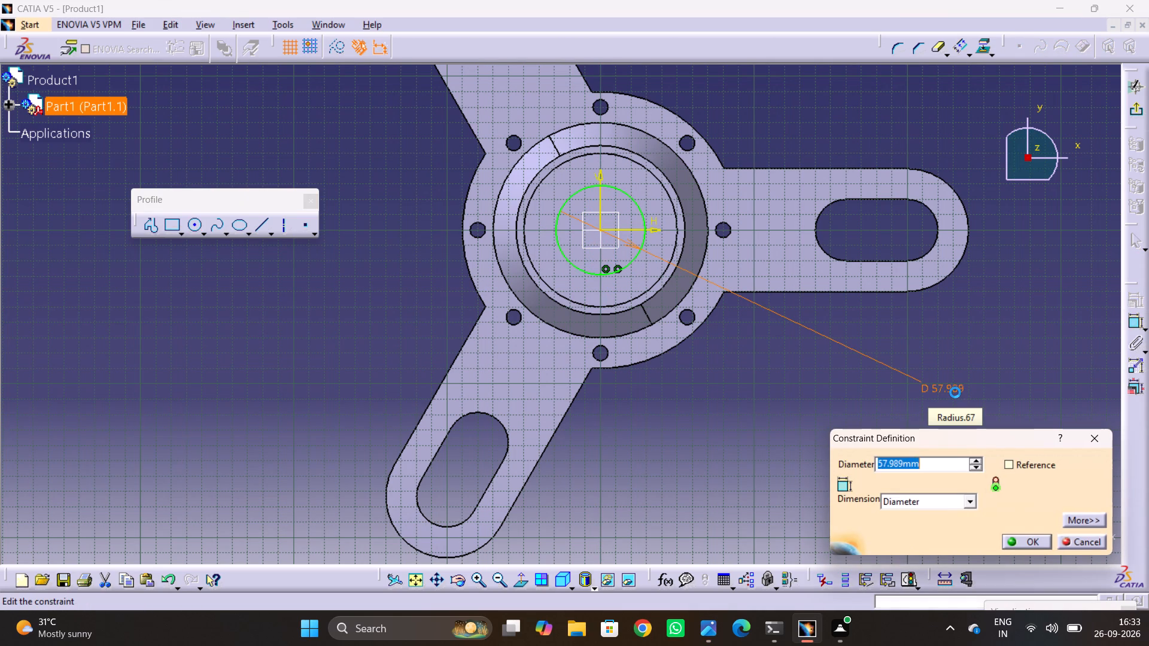
text(170)
key(Return)
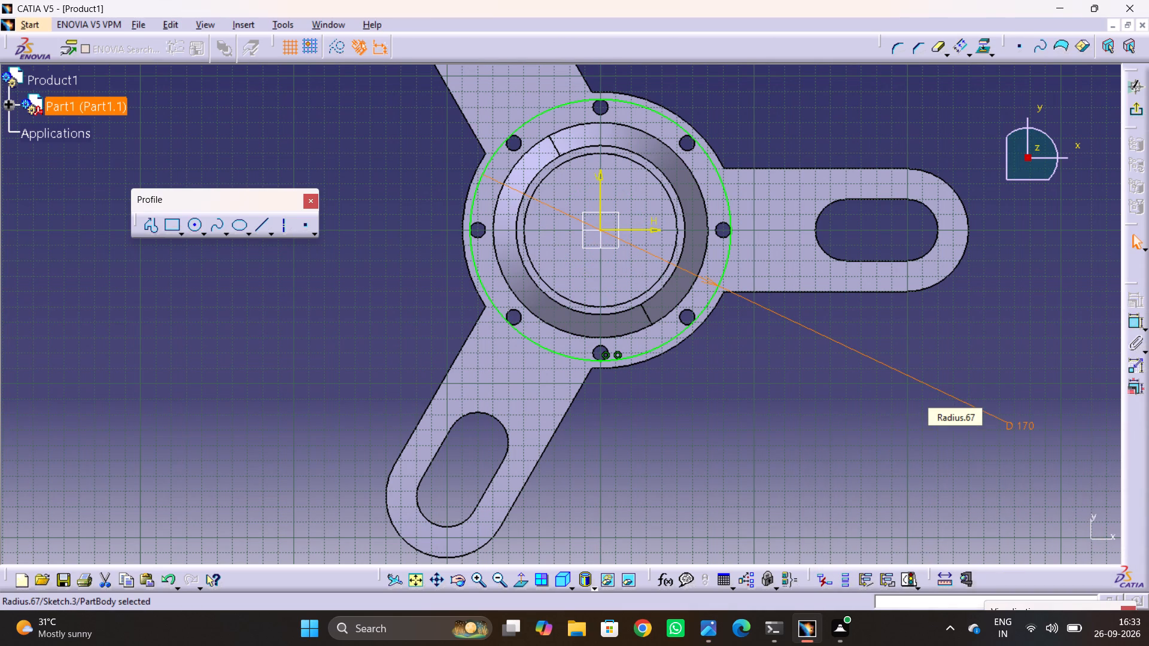
Set the circle's diameter to 130 mm and exit the sketch.
double_click(1026, 425)
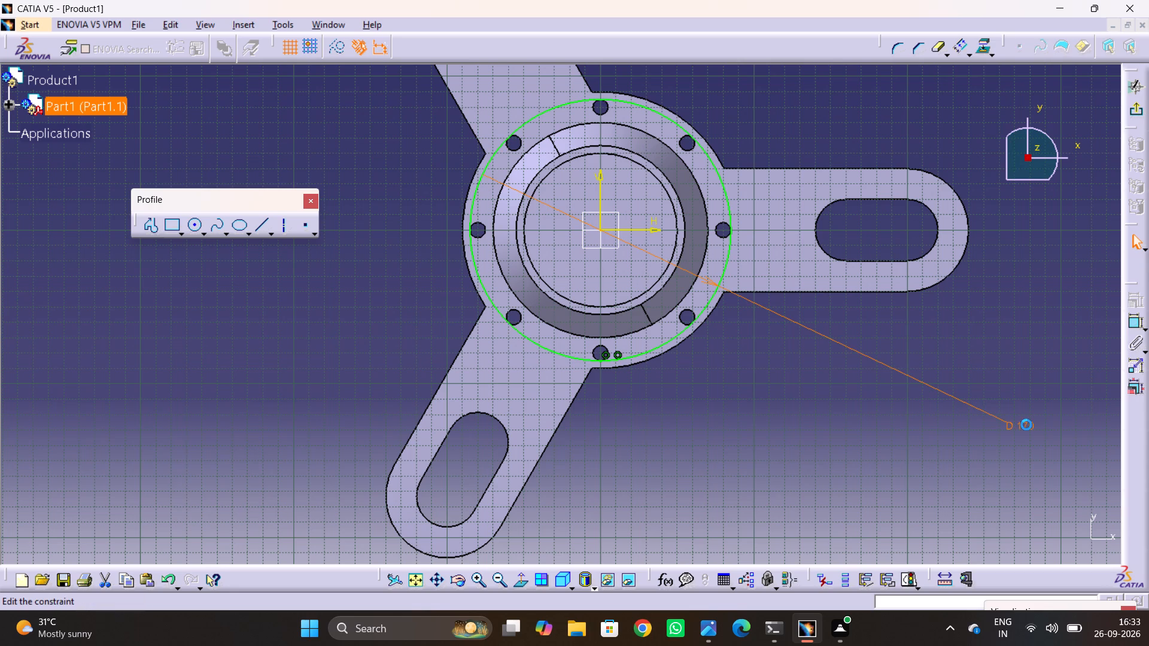
text(130)
key(Return)
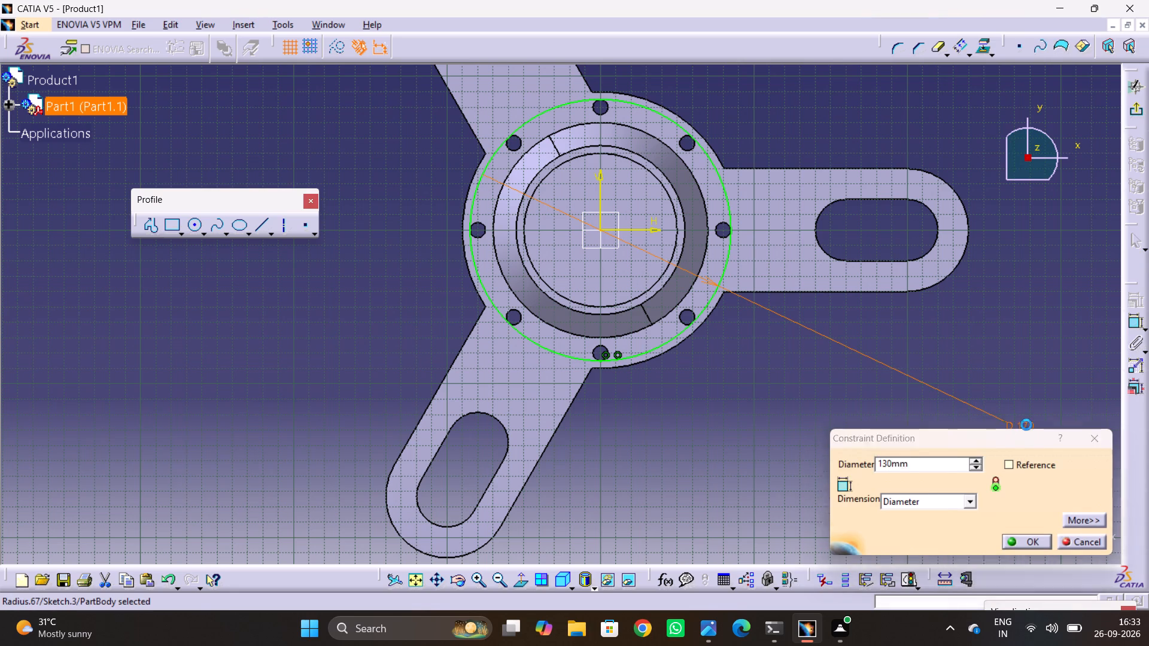
click(919, 493)
middle_drag(626, 386, 697, 361)
drag(624, 387, 697, 361)
scroll(698, 361, up, 1)
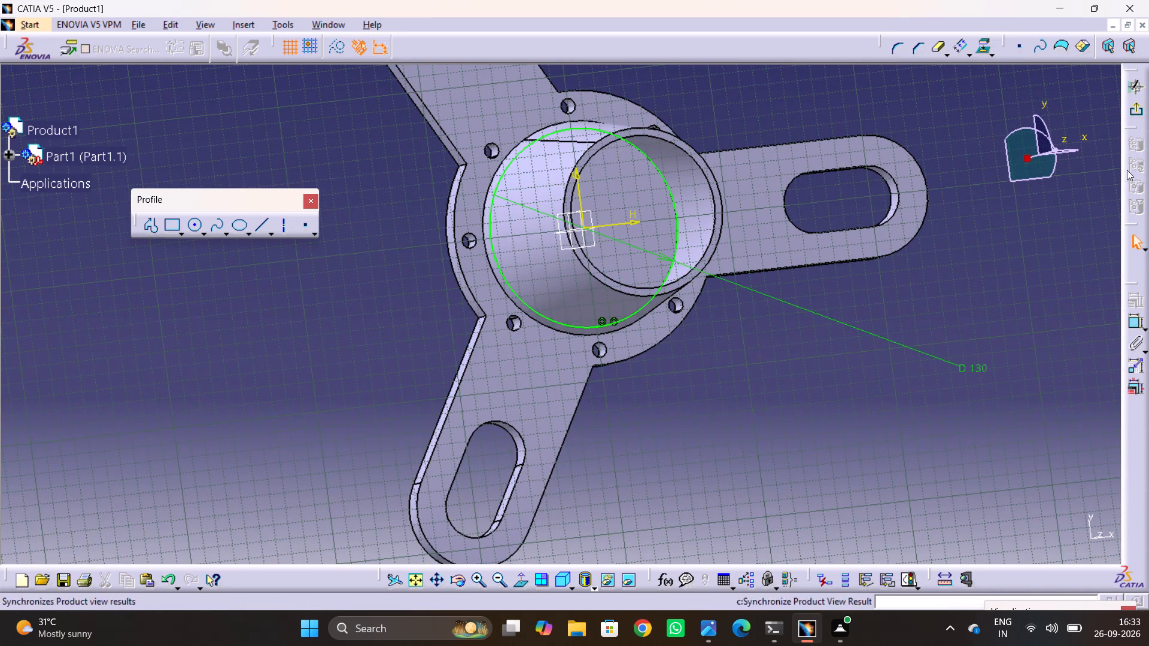
click(1143, 117)
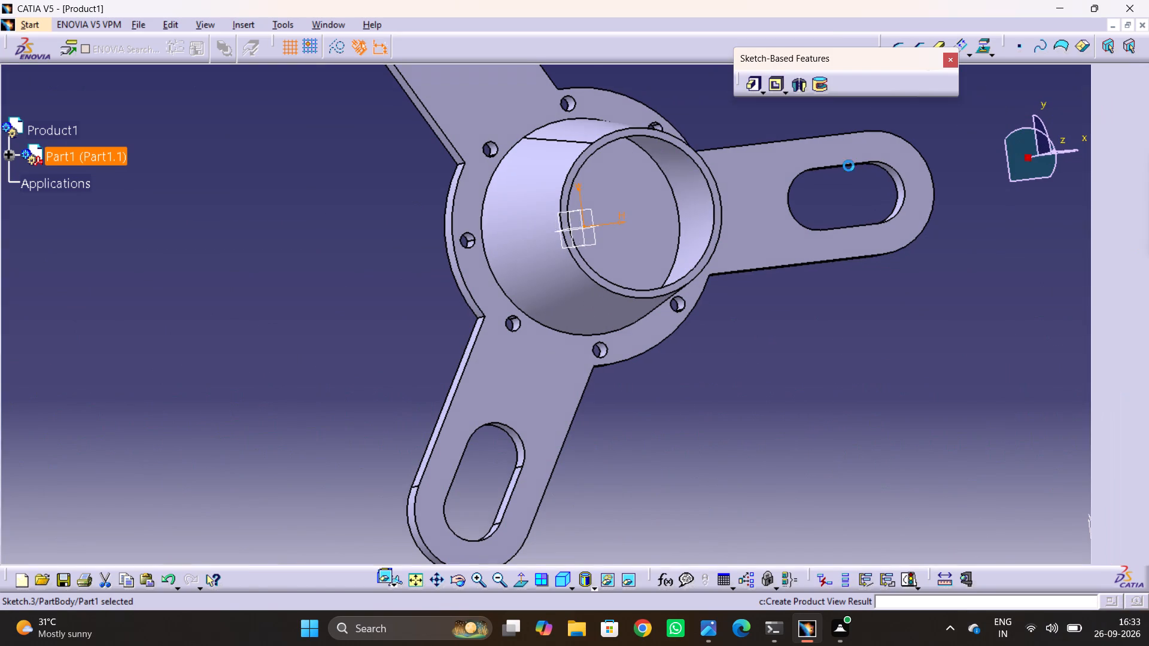
Cut the 130 mm circle through the base plate inside the hub with a Pocket 15 mm deep.
click(780, 84)
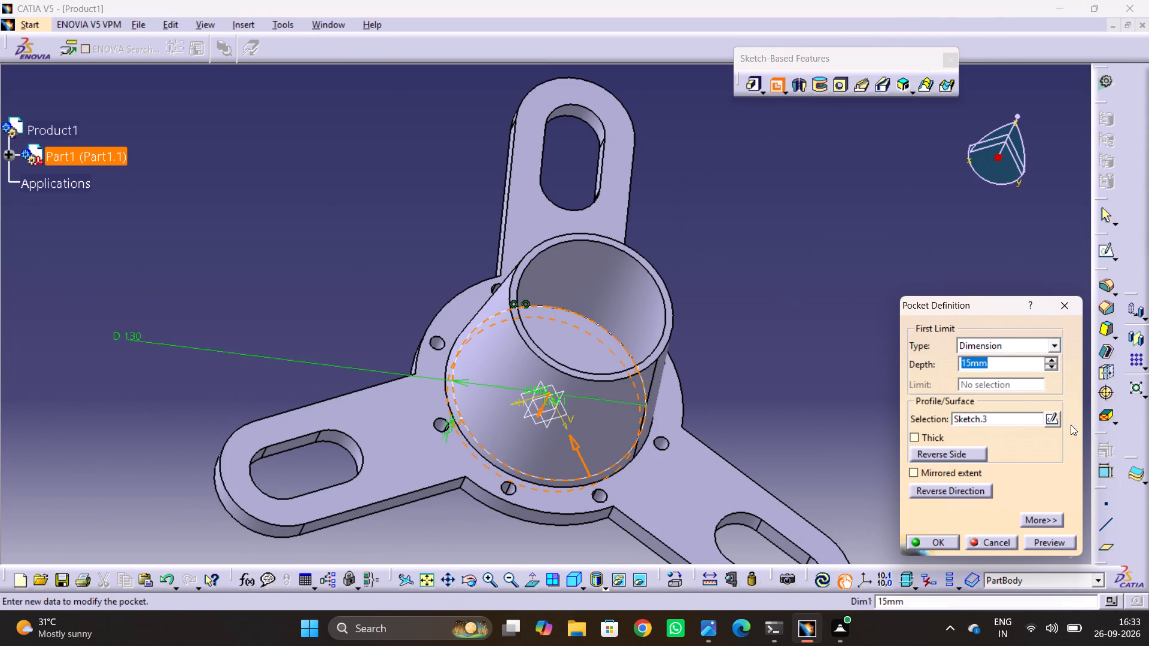
click(1045, 535)
click(948, 548)
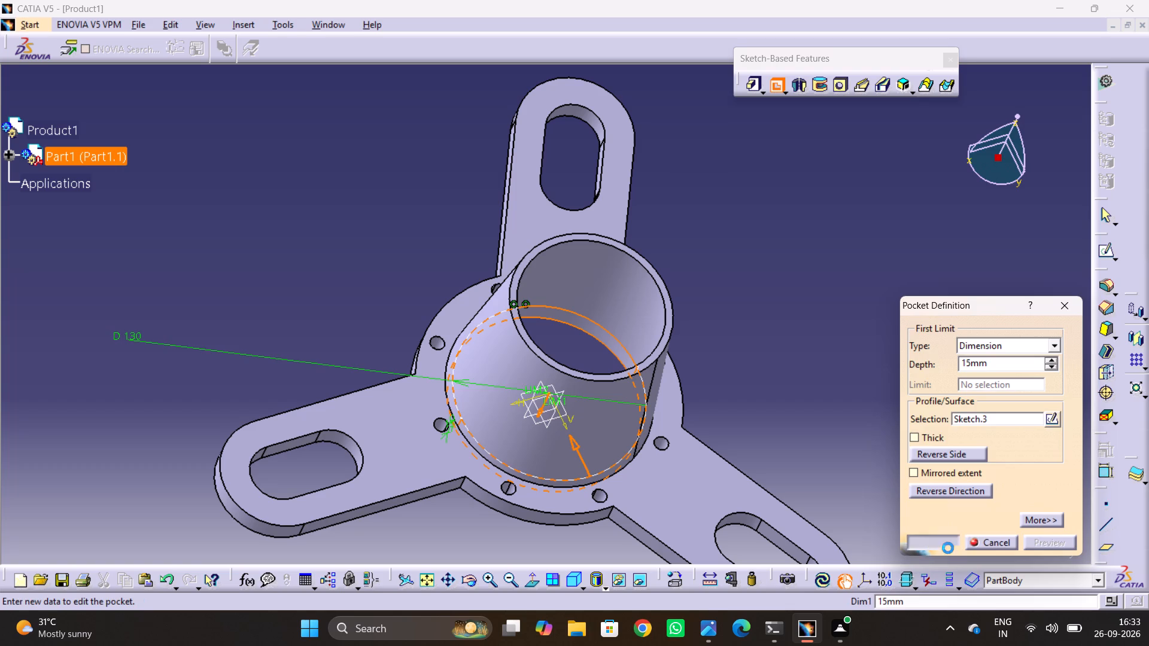
click(744, 339)
Open a sketch on the conical hub's narrow ring-shaped top face.
middle_drag(724, 389, 673, 284)
drag(724, 389, 673, 284)
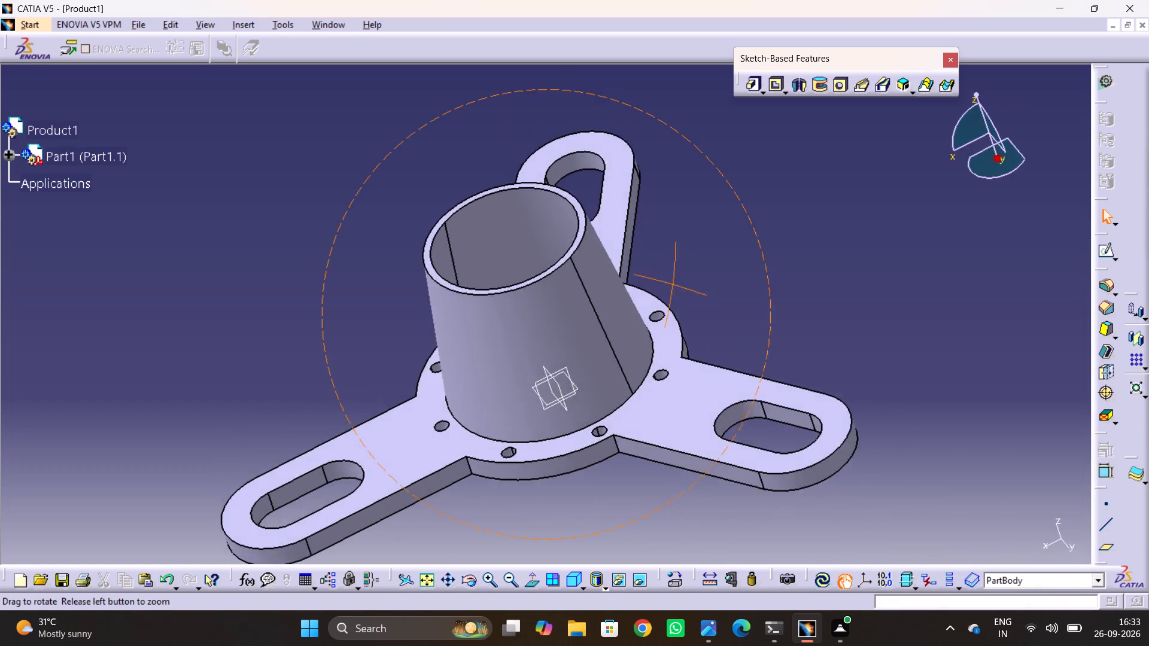
middle_drag(673, 284, 358, 379)
drag(673, 284, 358, 379)
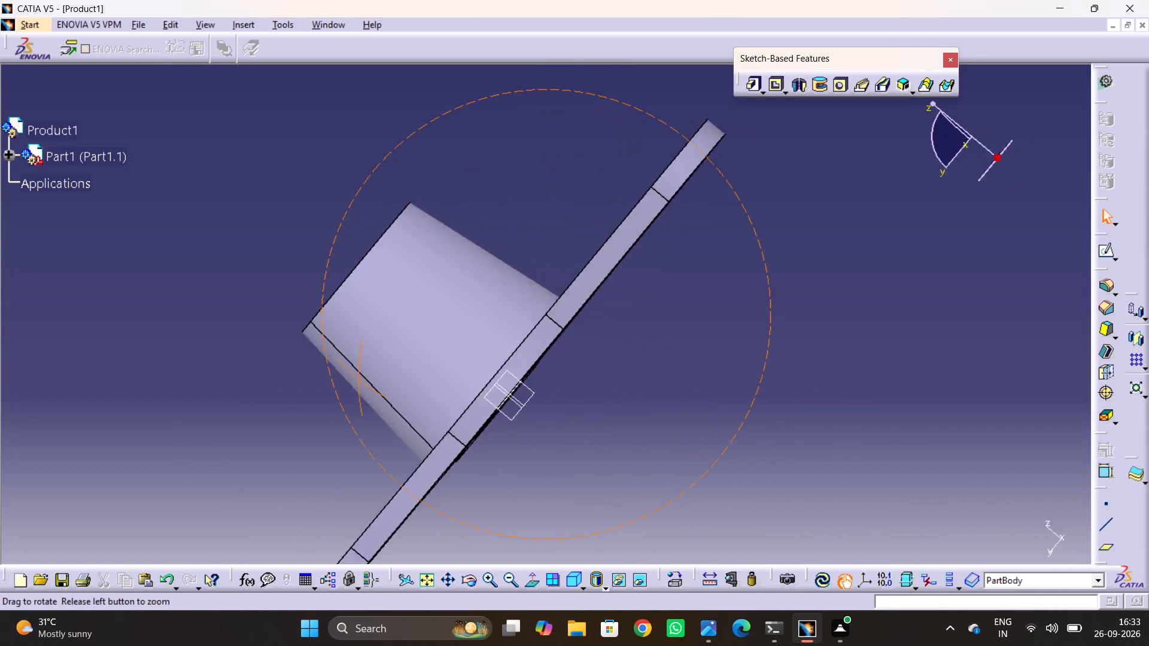
drag(358, 379, 680, 215)
middle_drag(358, 379, 680, 215)
ctrl+middle_drag(534, 261, 554, 210)
click(519, 252)
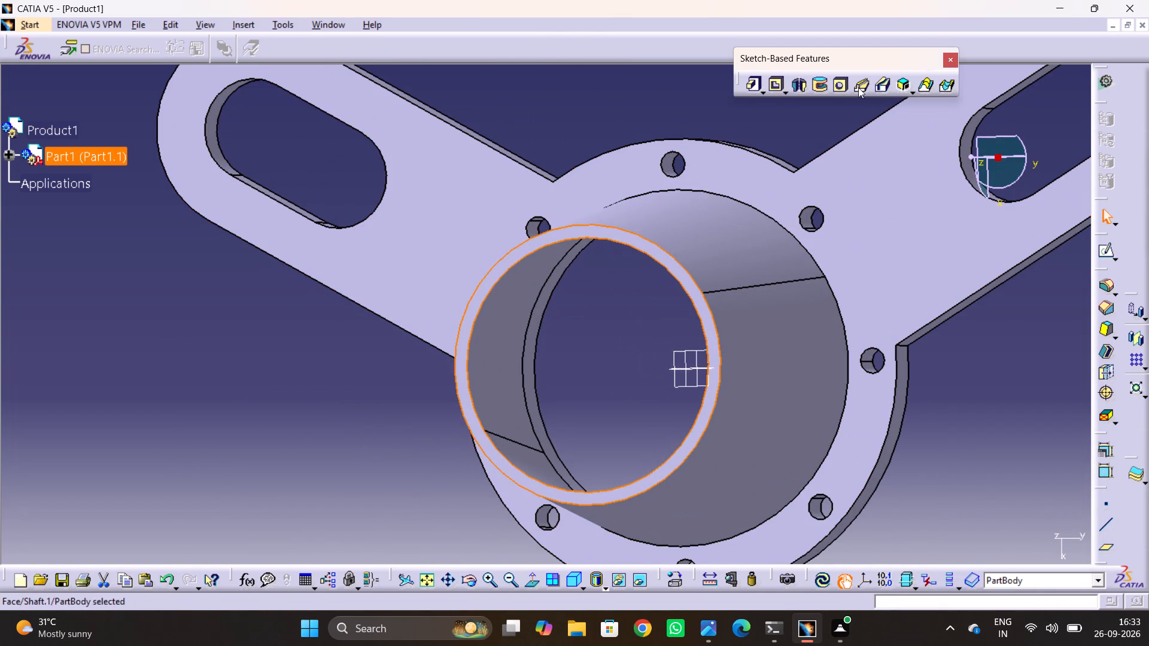
click(1105, 257)
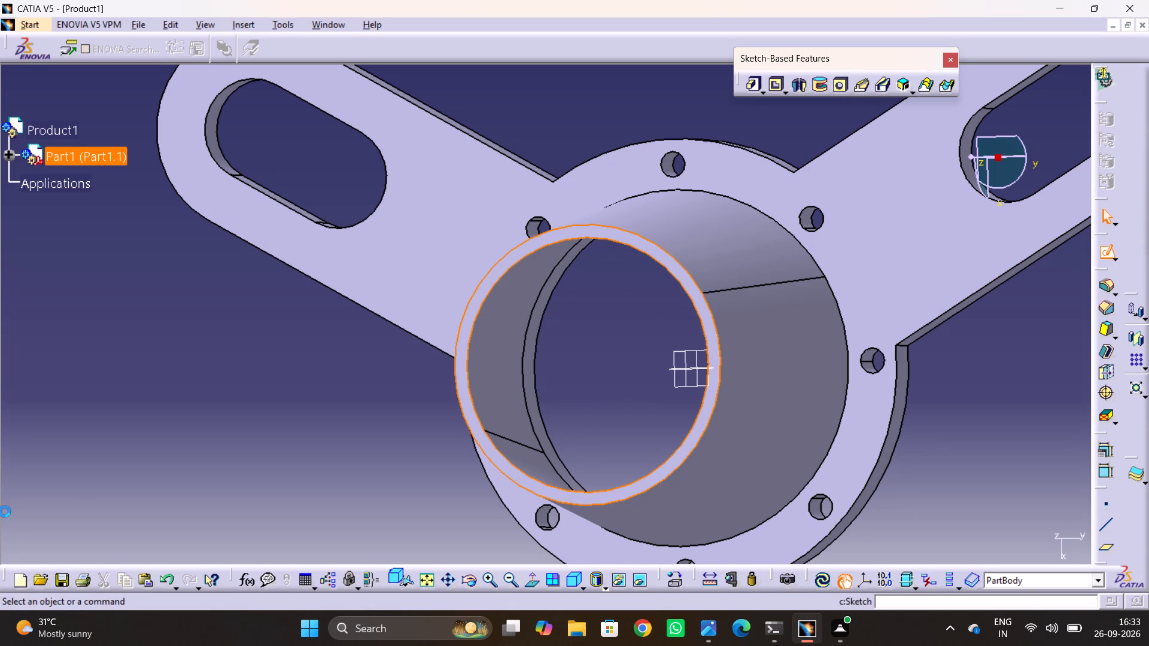
ctrl+middle_drag(676, 114, 688, 181)
Examine the top flange's radii, thickness and bolt lug dimensions in the reference drawing's section and plan views.
key(alt+Tab)
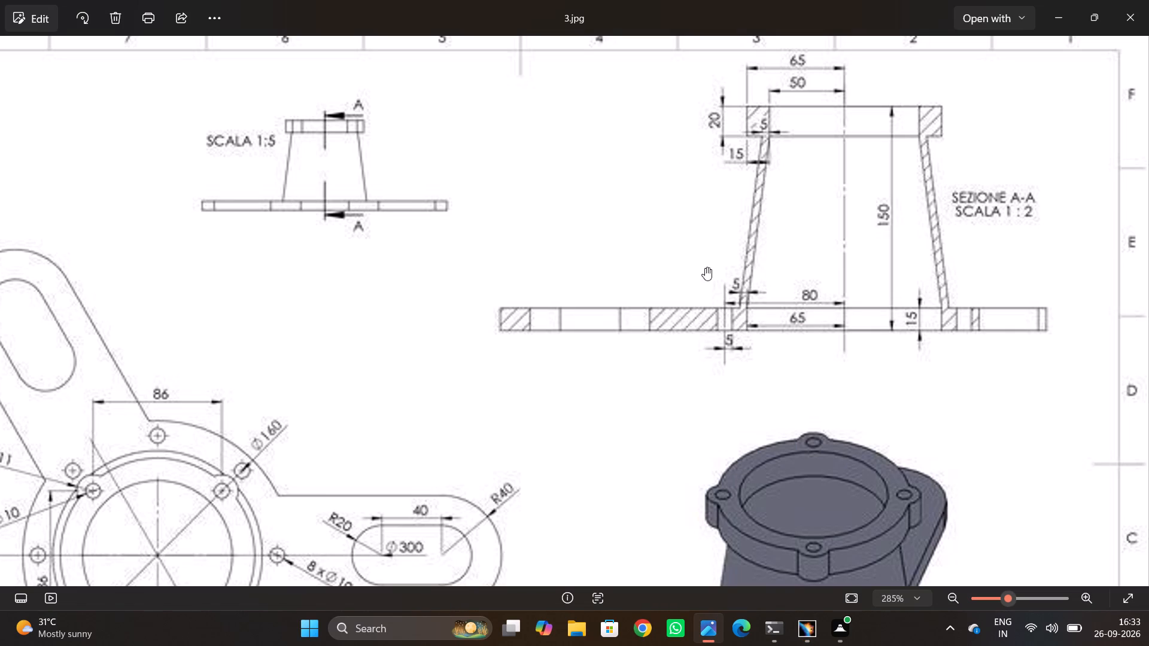
ctrl+middle_drag(698, 267, 698, 289)
ctrl+scroll(384, 253, down, 3)
middle_drag(417, 309, 448, 245)
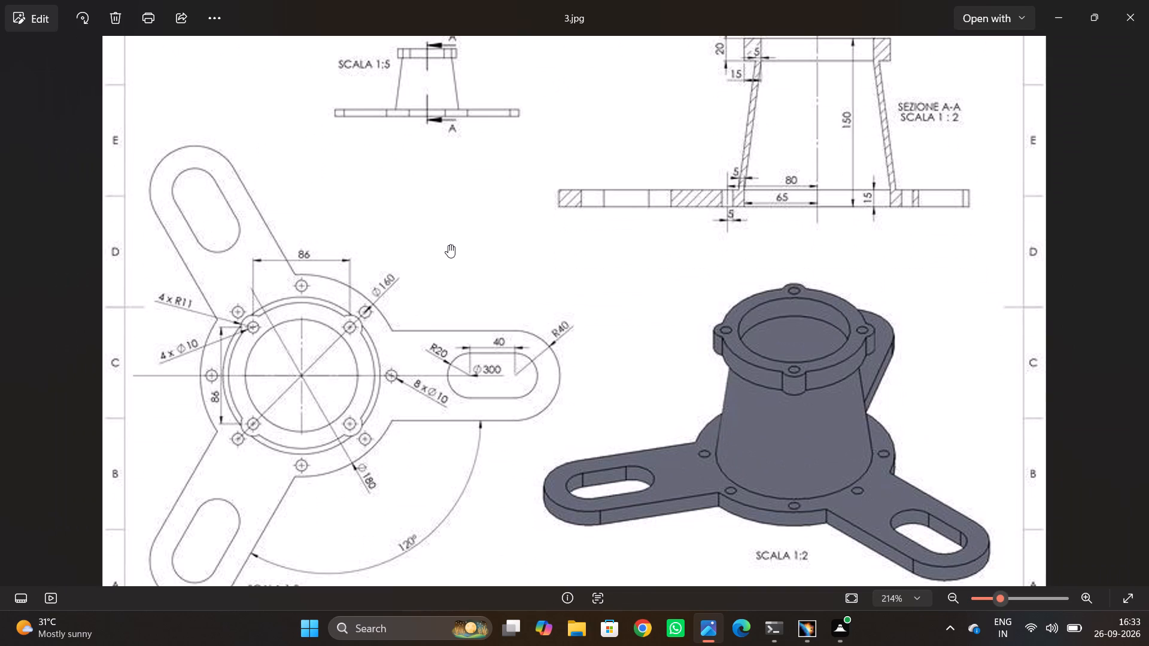
middle_drag(914, 184, 931, 315)
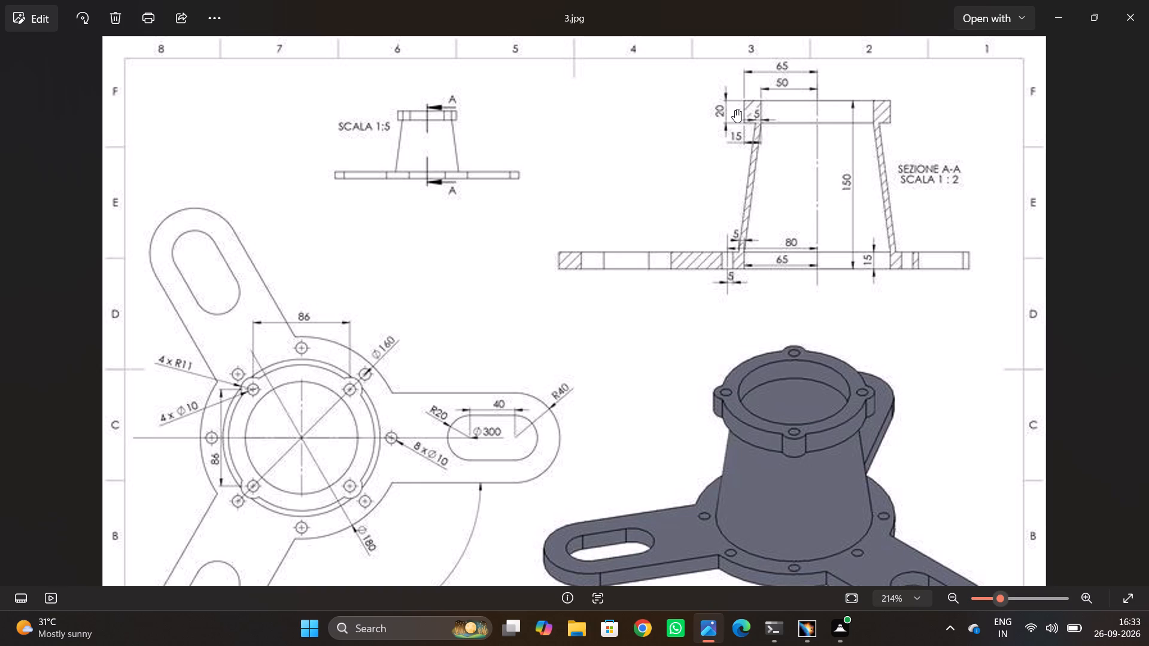
key(alt+Tab)
key(alt+Tab)
key(alt+Tab)
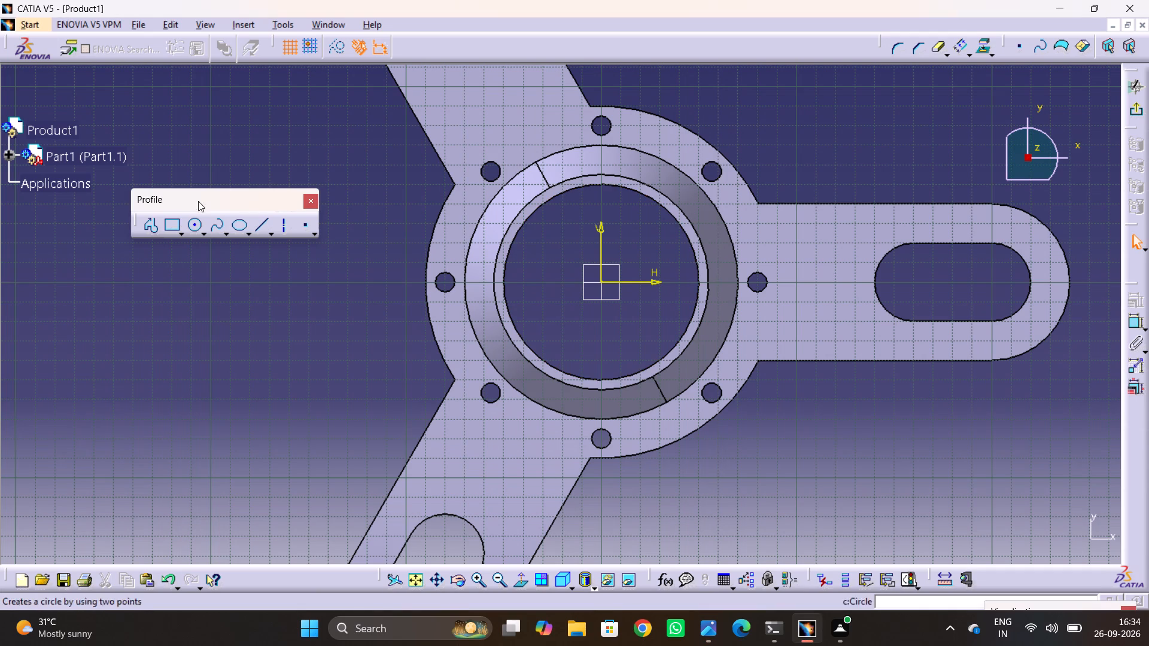
Sketch a circle centred on the origin on the hub's top face and set its diameter to 65 mm.
click(191, 224)
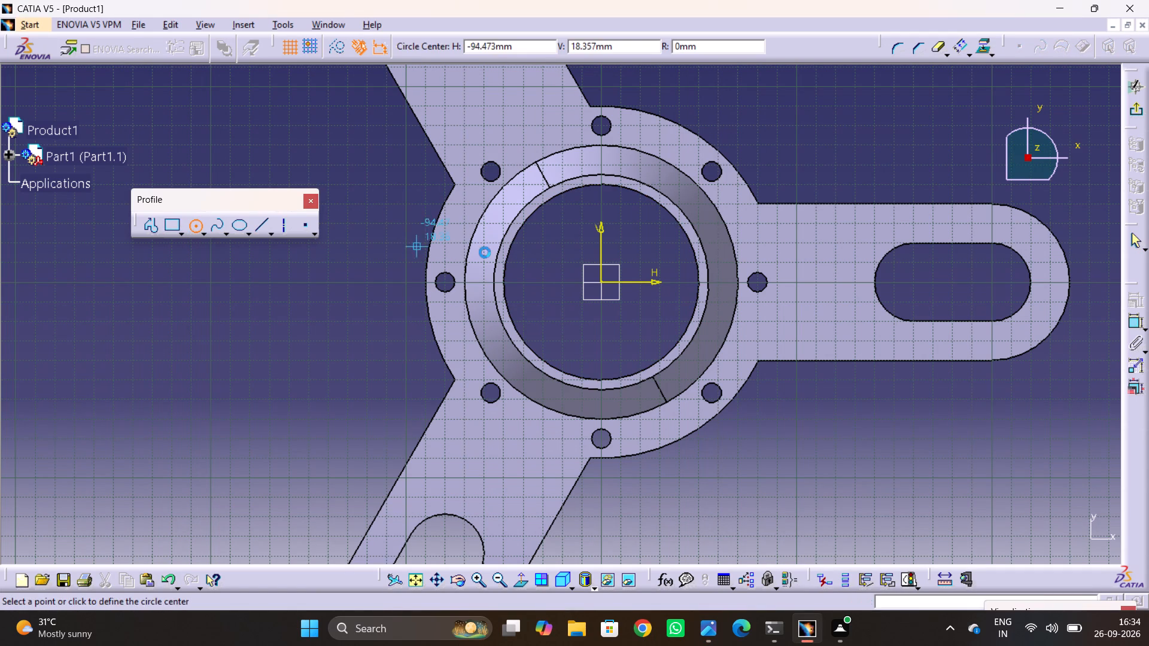
click(603, 284)
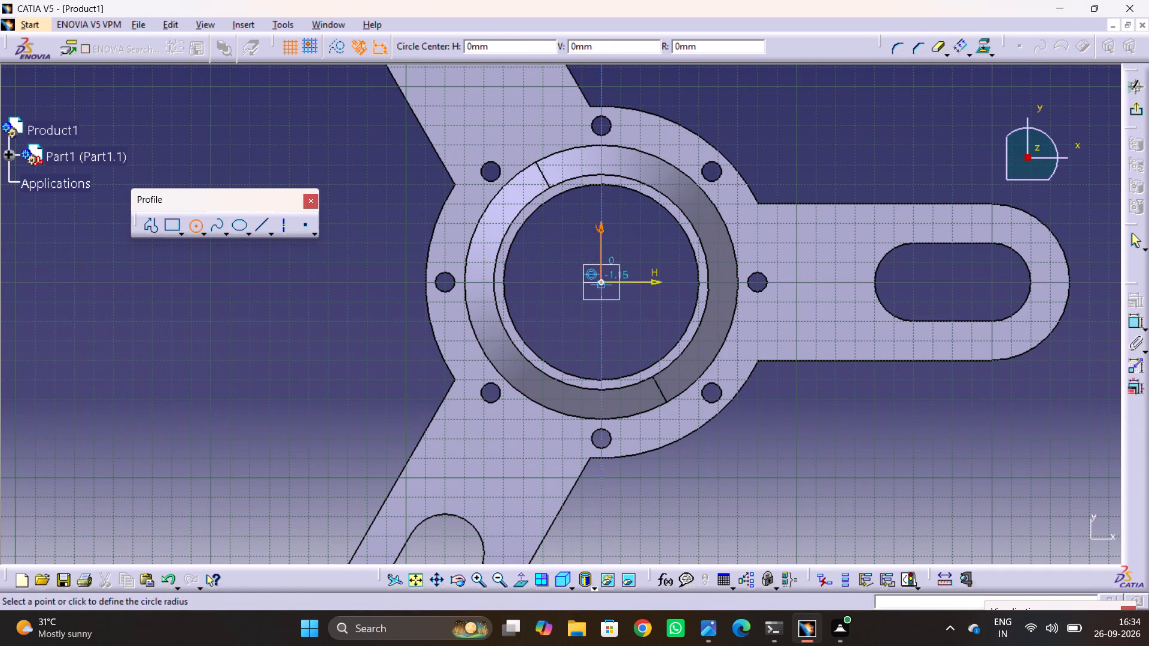
click(576, 243)
click(1135, 325)
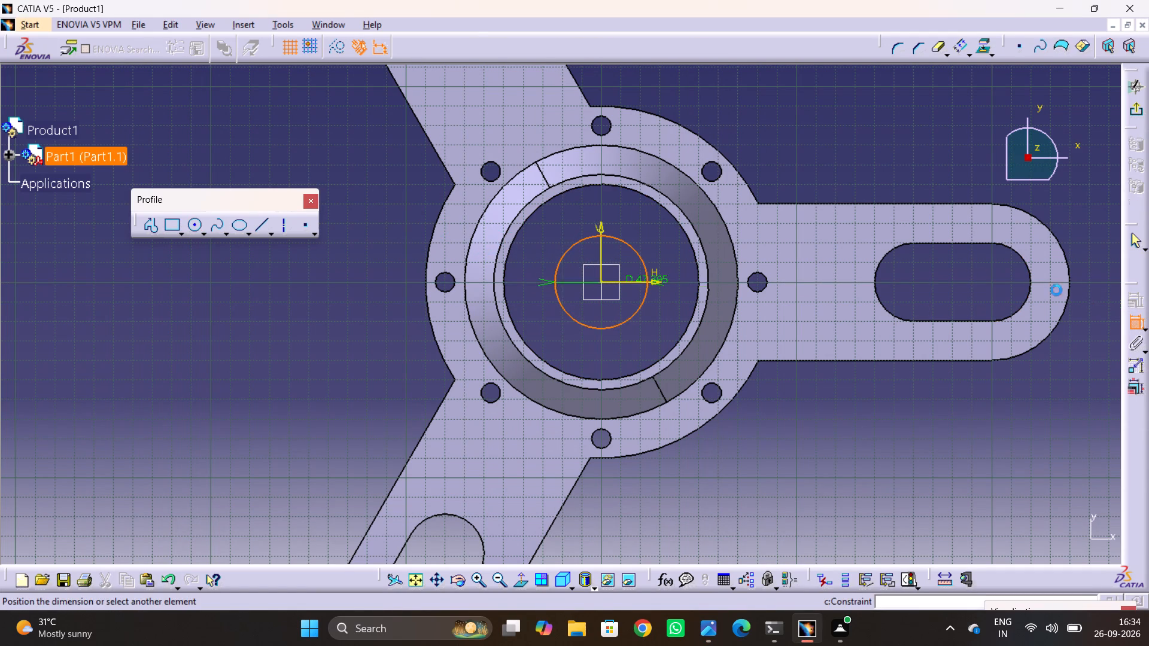
click(820, 156)
double_click(823, 153)
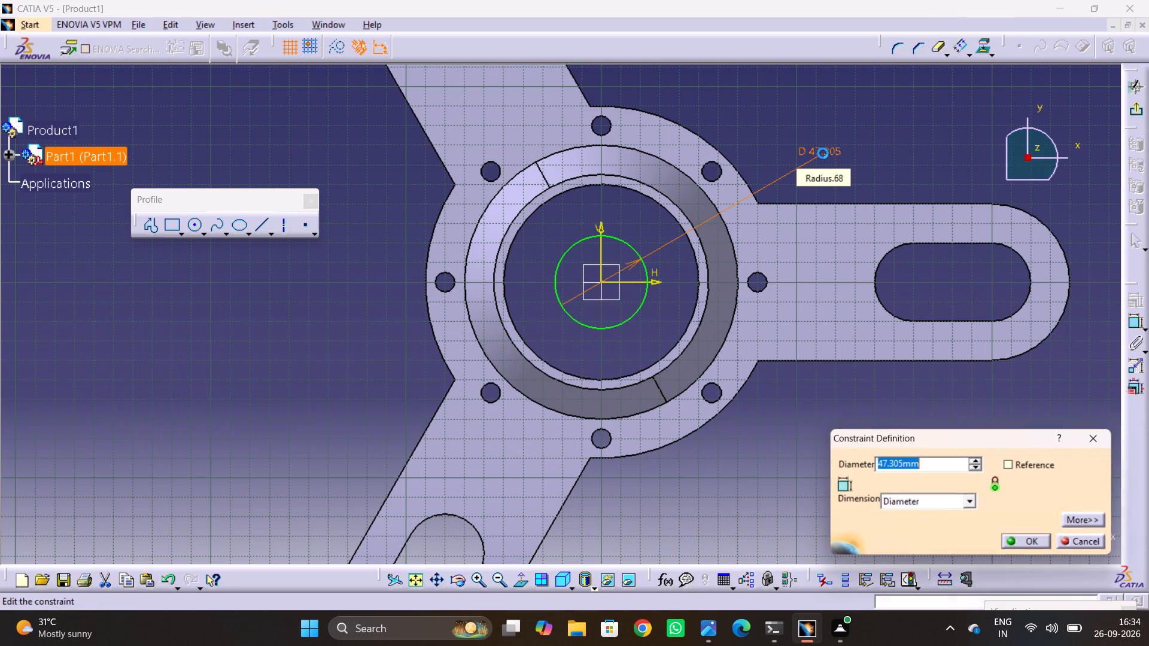
text(65)
key(Return)
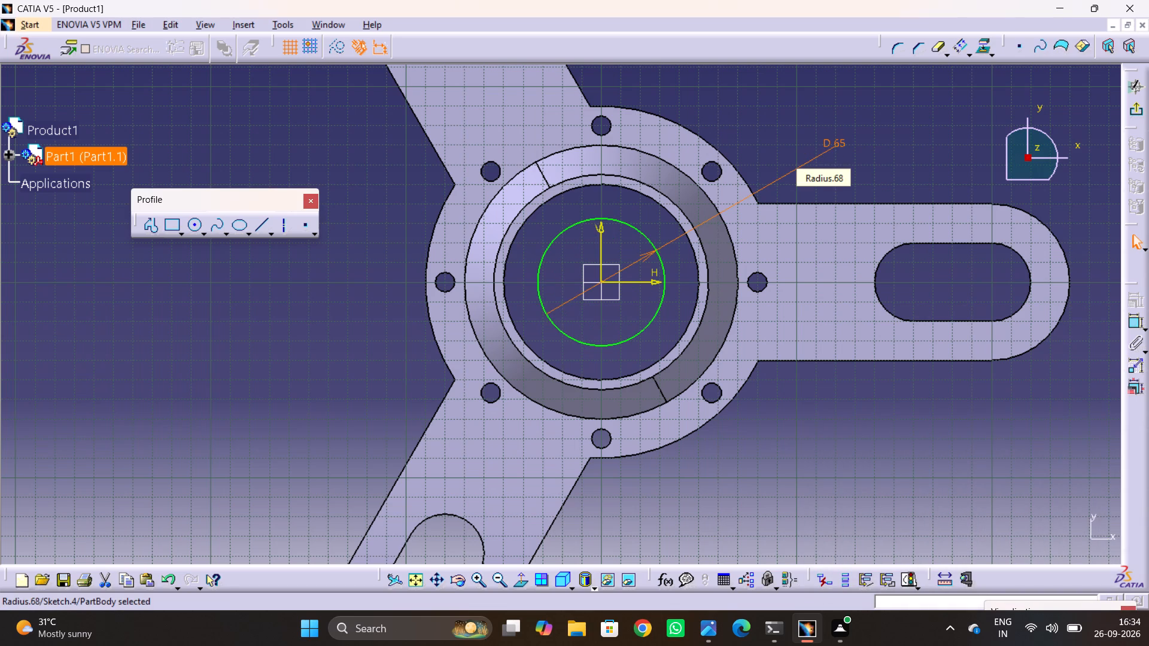
Set the diameter of the origin-centred circle on the hub's top face to 130 mm.
double_click(829, 142)
text(135)
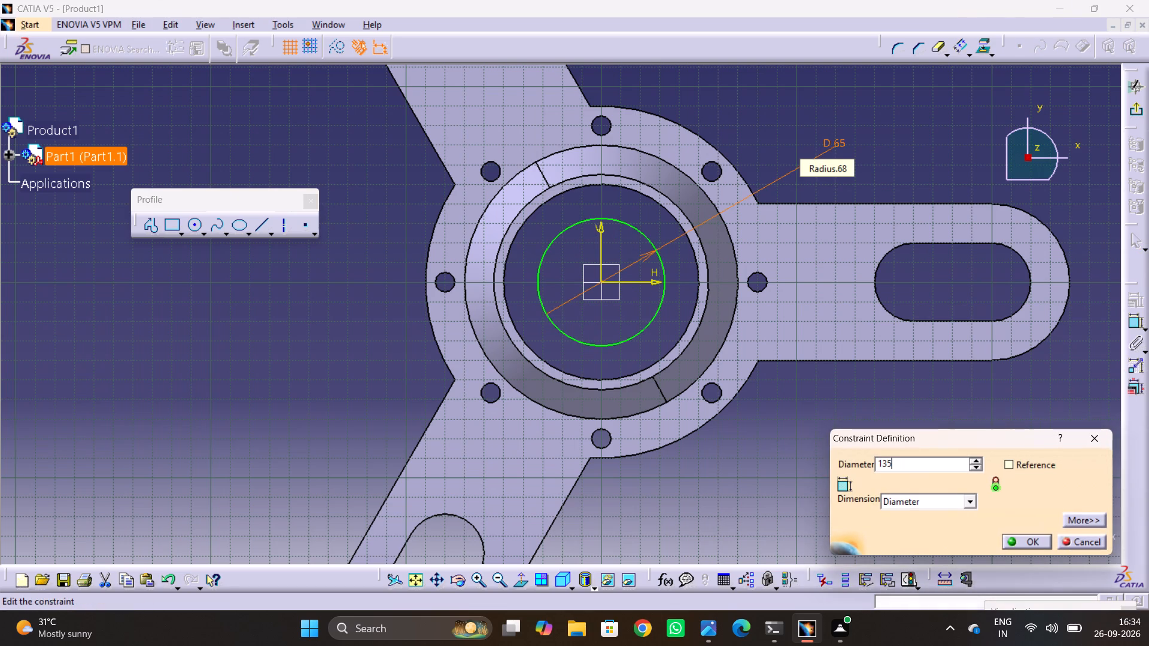
key(BackSpace)
key(0)
key(Return)
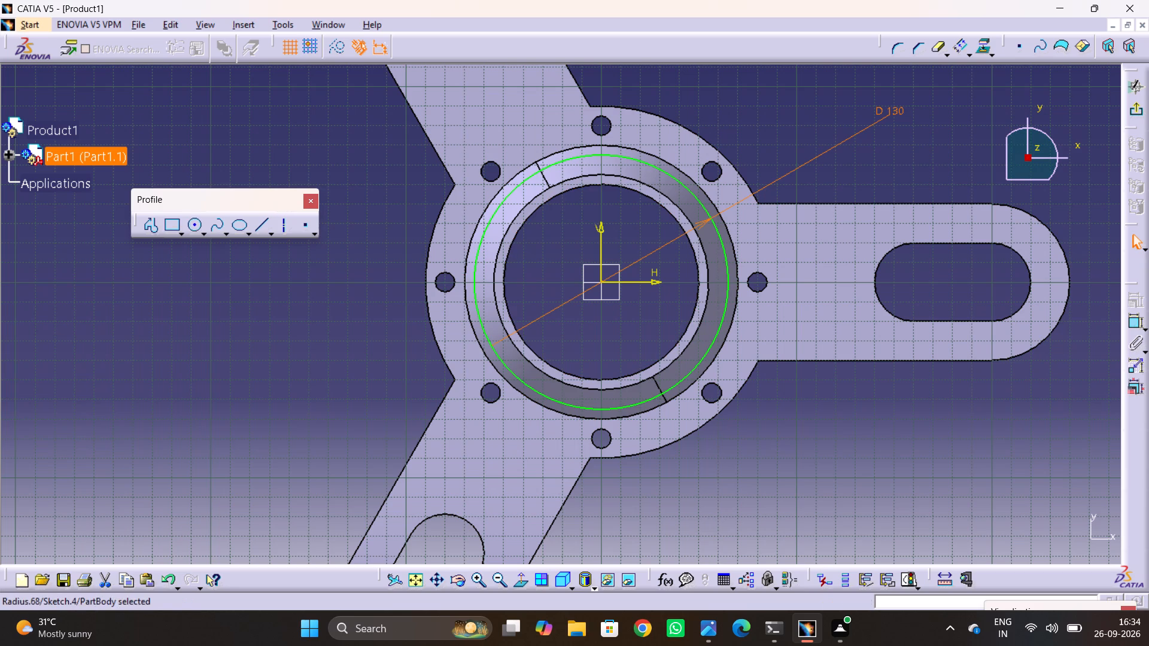
Sketch a second circle centred on the origin inside the 130 mm circle and set its diameter to 100 mm.
click(193, 225)
click(601, 279)
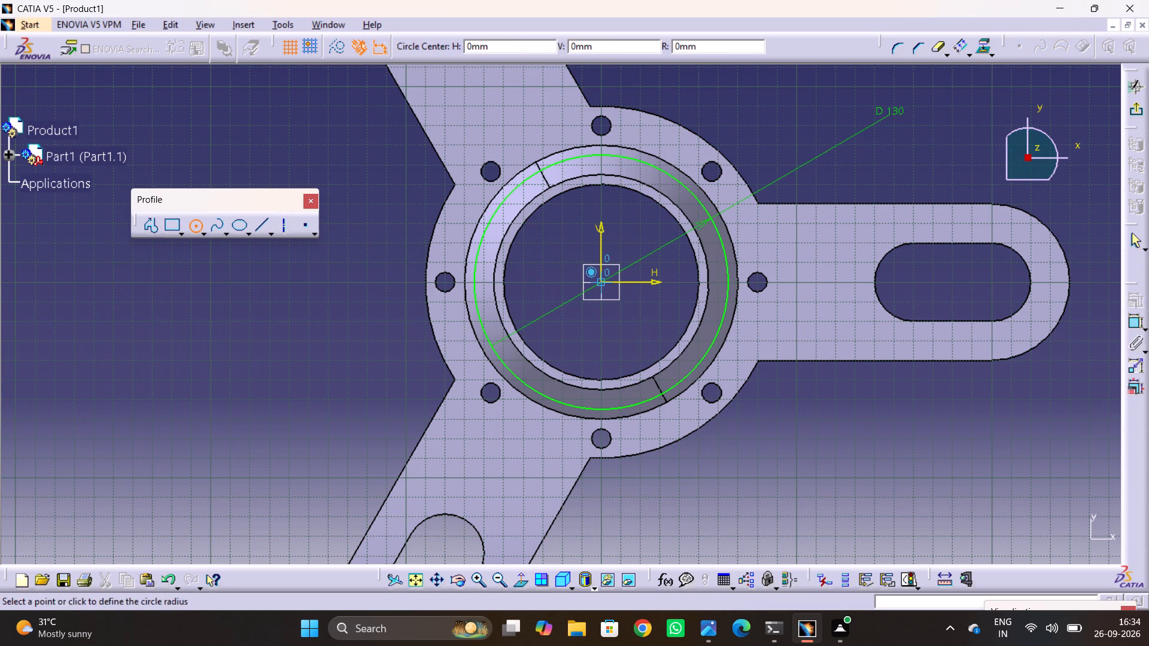
click(616, 241)
click(1142, 327)
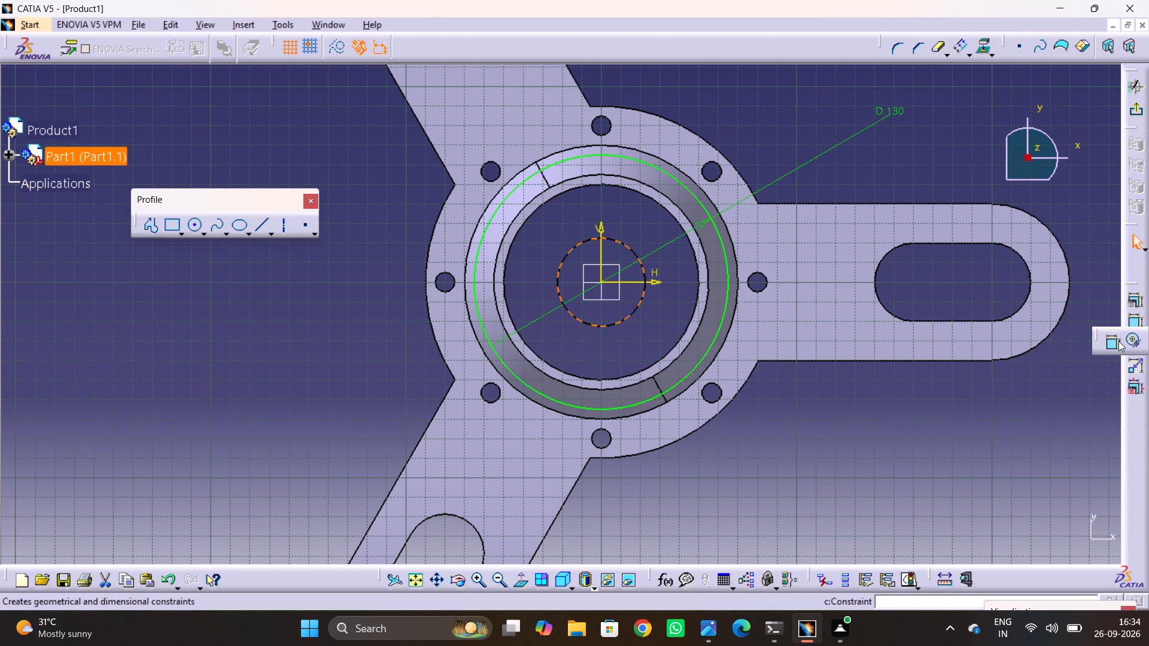
click(1112, 343)
click(885, 162)
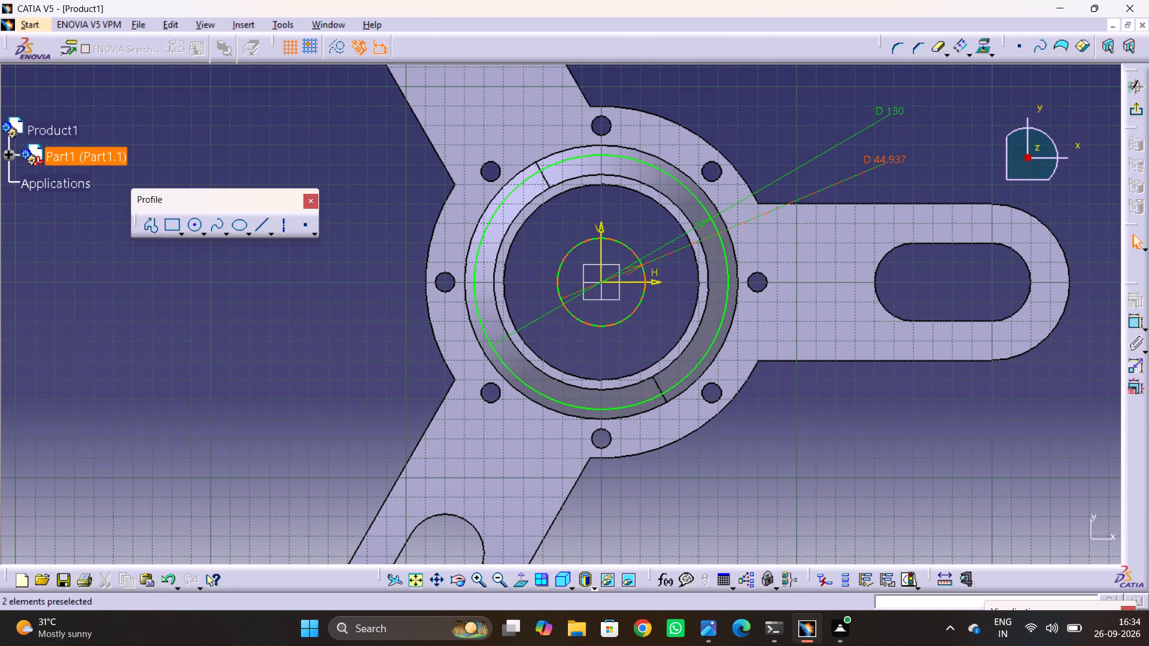
double_click(885, 159)
text(100)
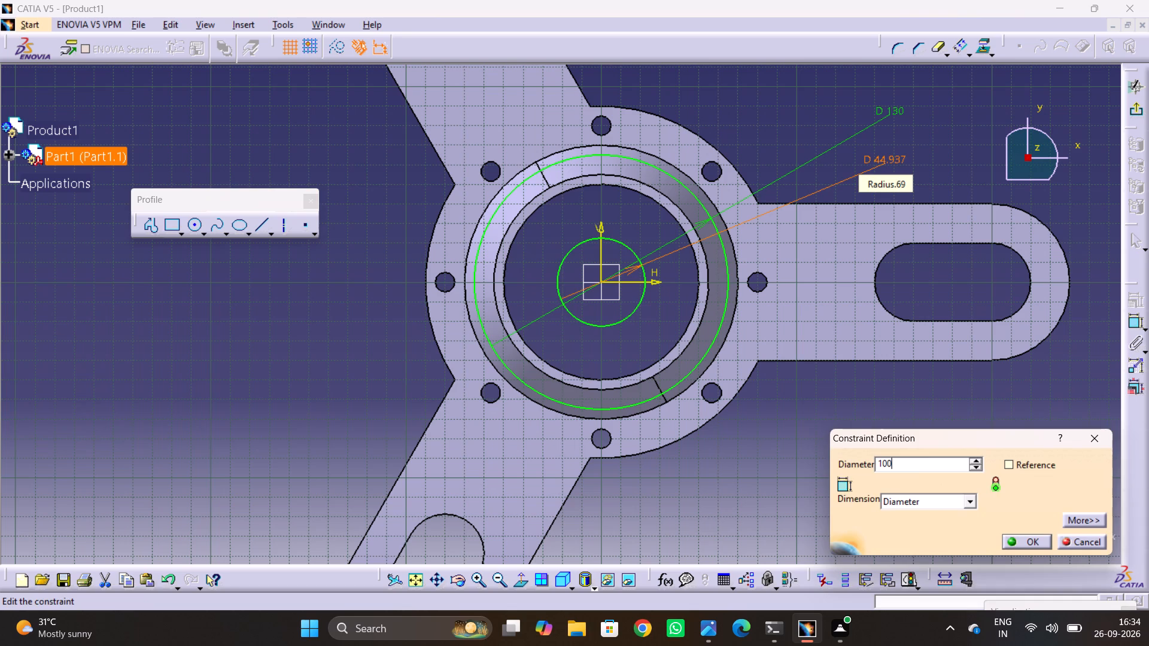
key(Return)
click(778, 112)
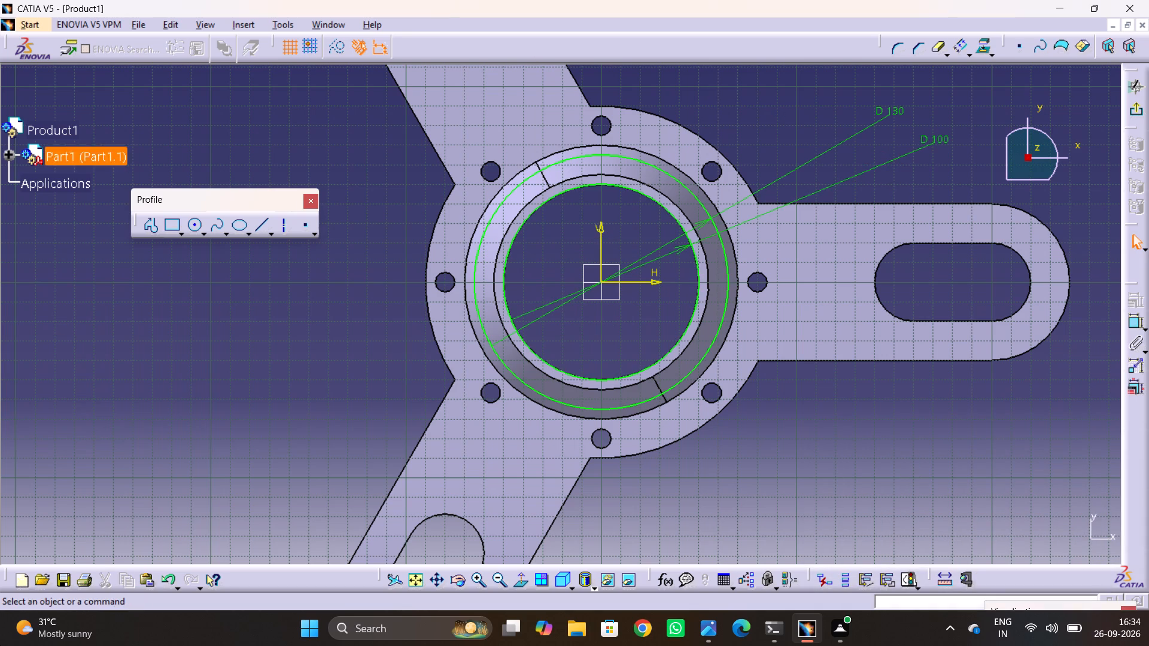
Sketch a small bolt lug circle about 5 mm in diameter between the two flange circles, centred at about H 40 mm, V 42 mm.
key(alt+Tab)
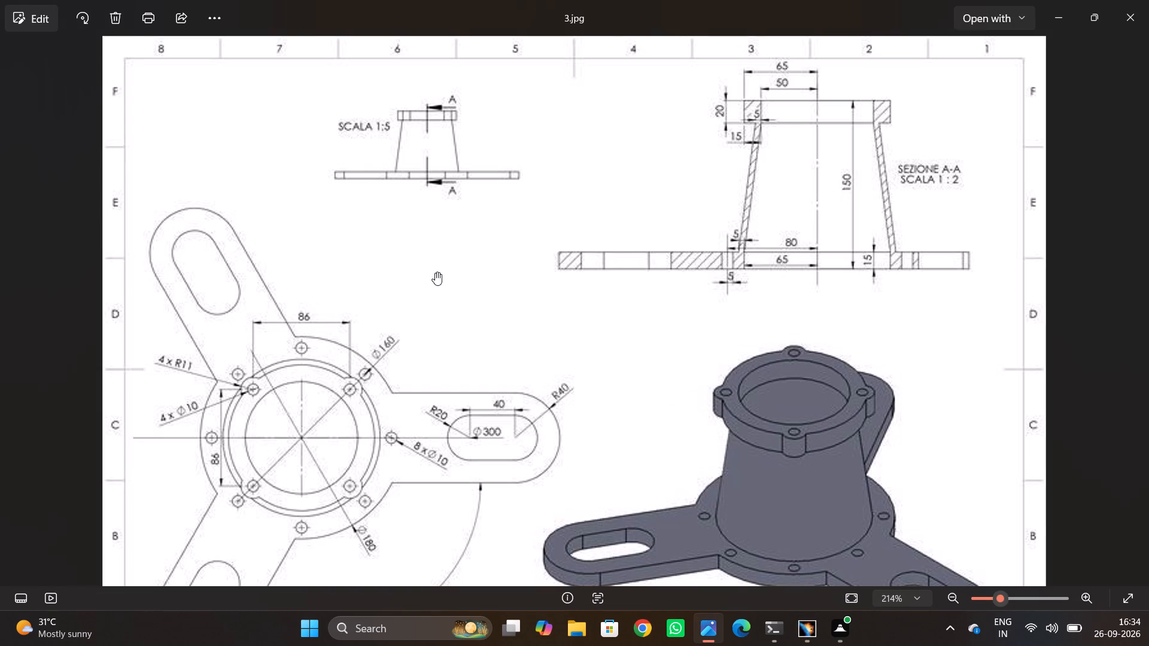
key(alt+Tab)
ctrl+middle_drag(576, 233, 574, 220)
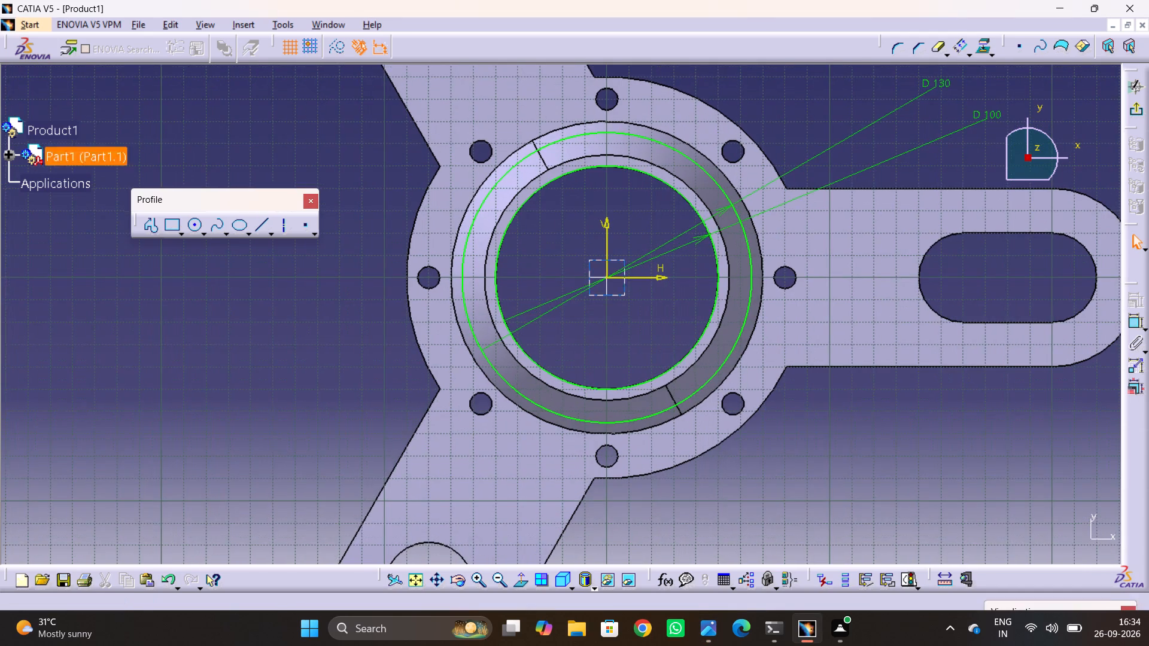
middle_drag(616, 269, 534, 327)
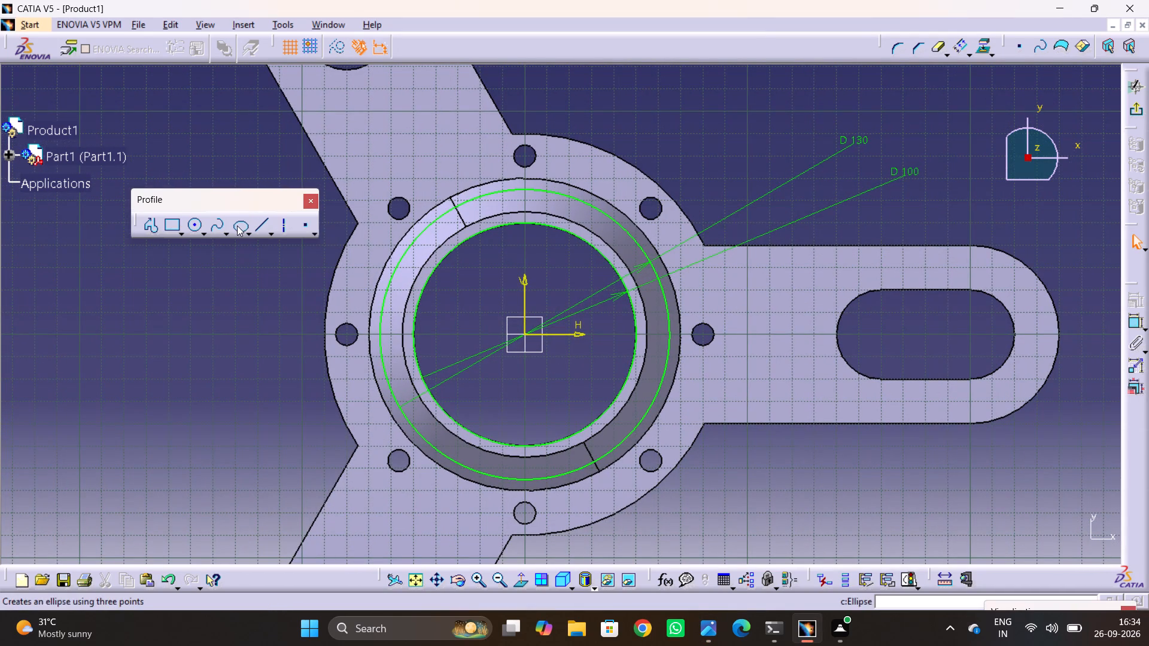
click(200, 224)
click(223, 240)
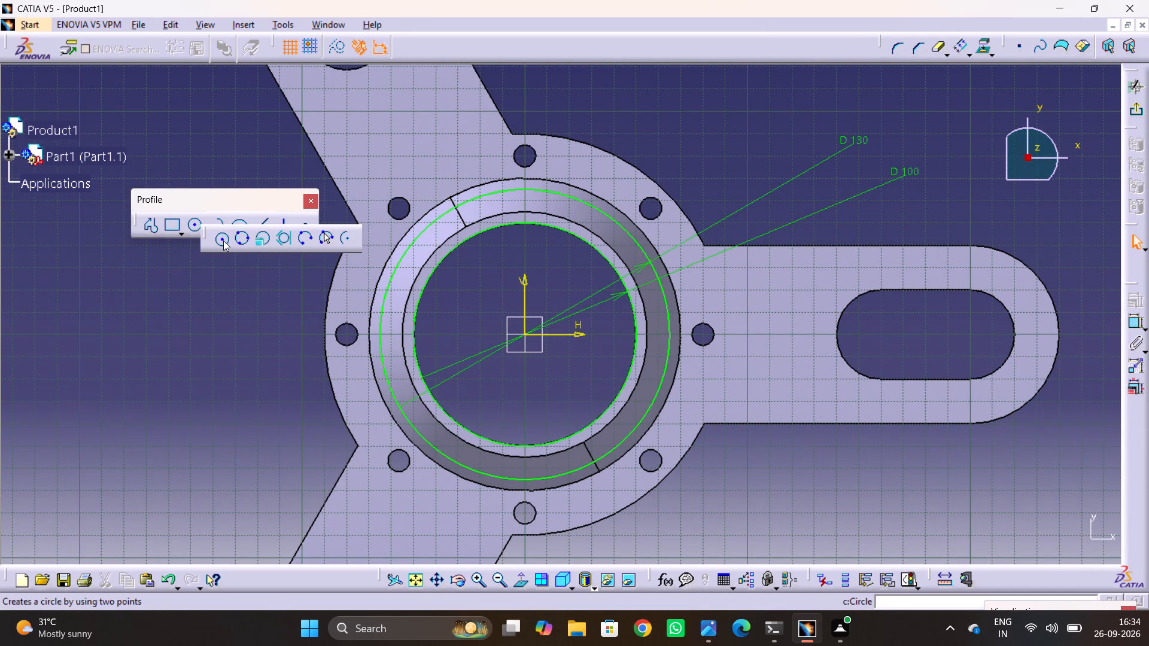
click(613, 240)
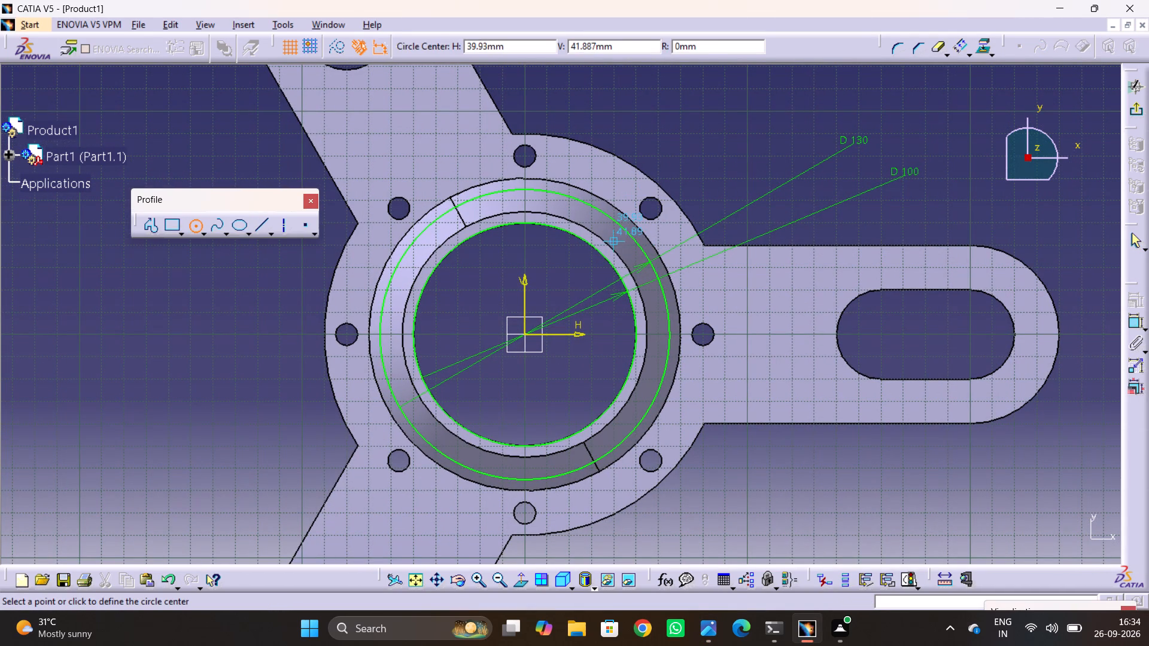
click(608, 240)
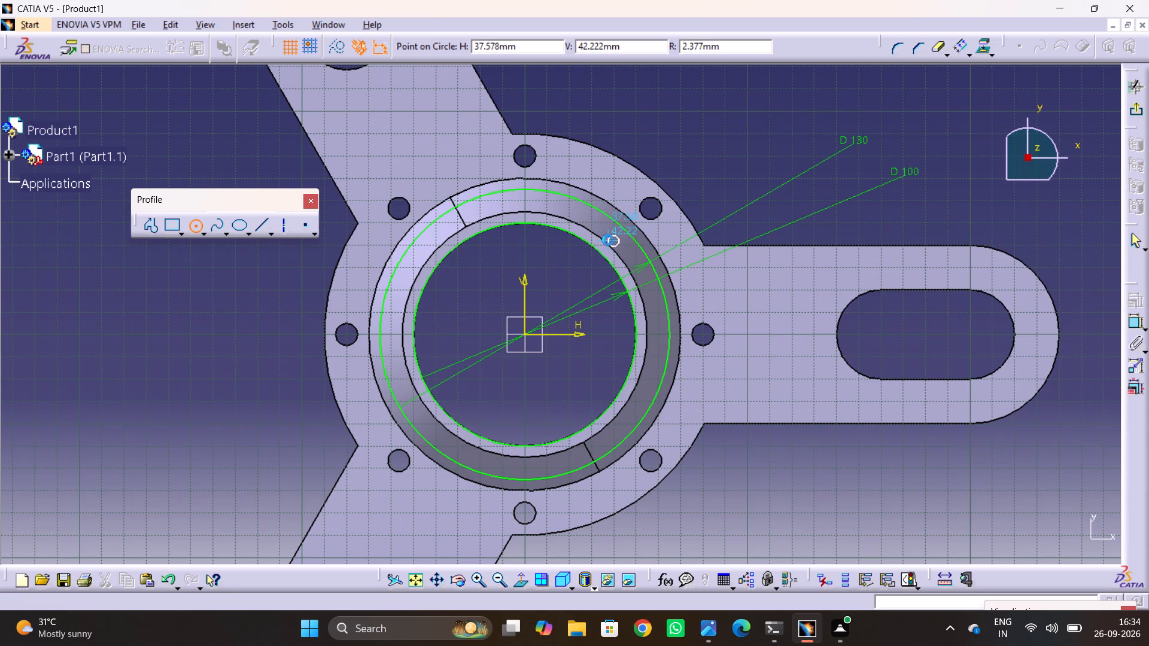
click(770, 169)
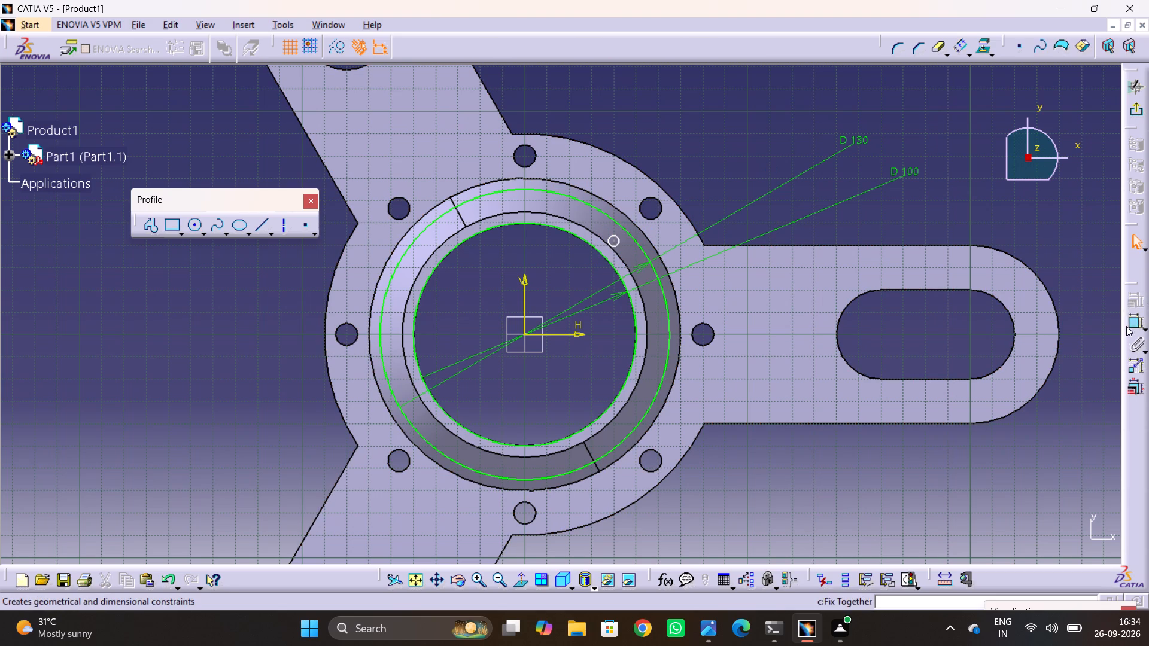
Dimension the small lug circle and set its diameter to 22 mm, matching the R11 lugs in the reference drawing.
click(1127, 324)
click(612, 235)
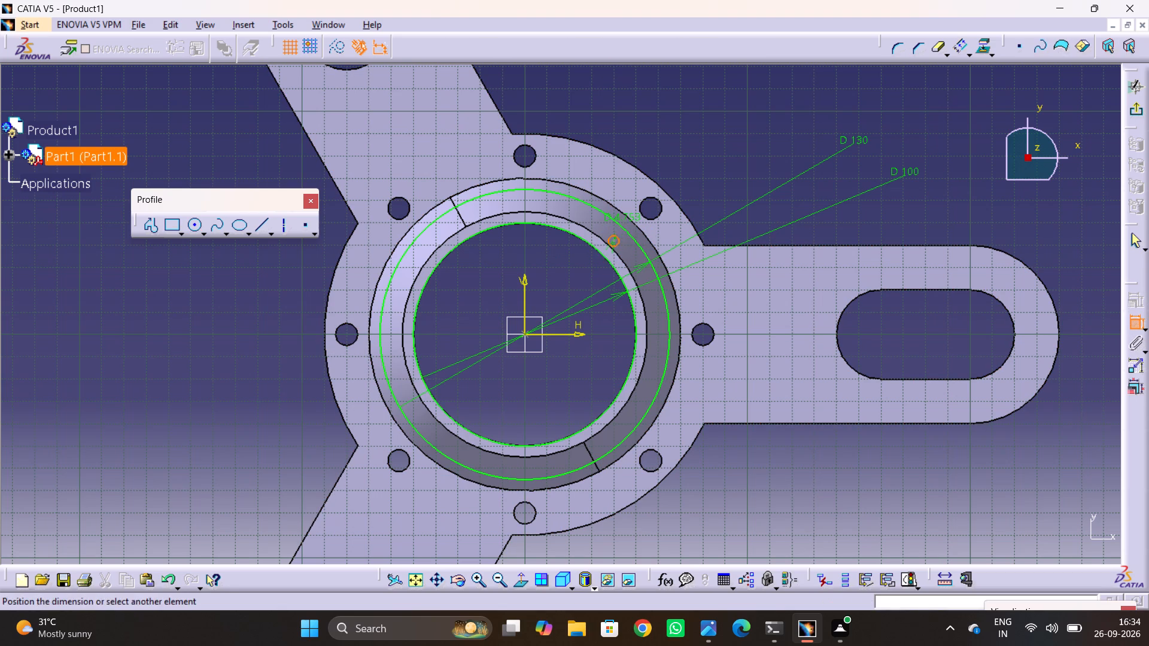
click(753, 145)
key(alt+Tab)
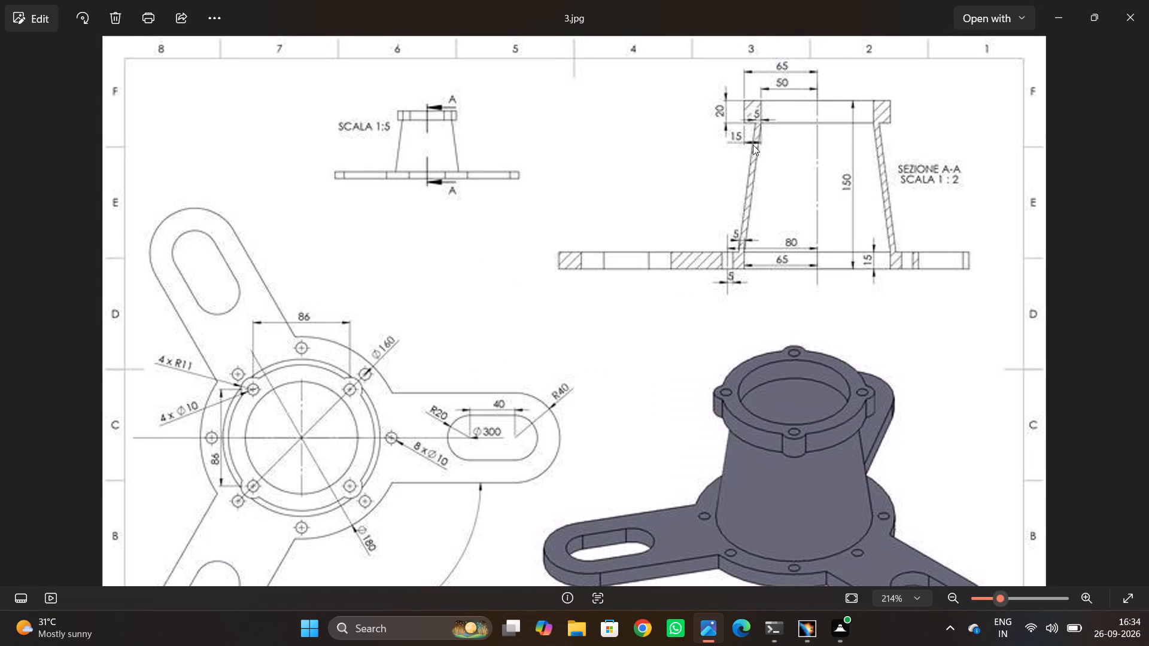
key(alt+Tab)
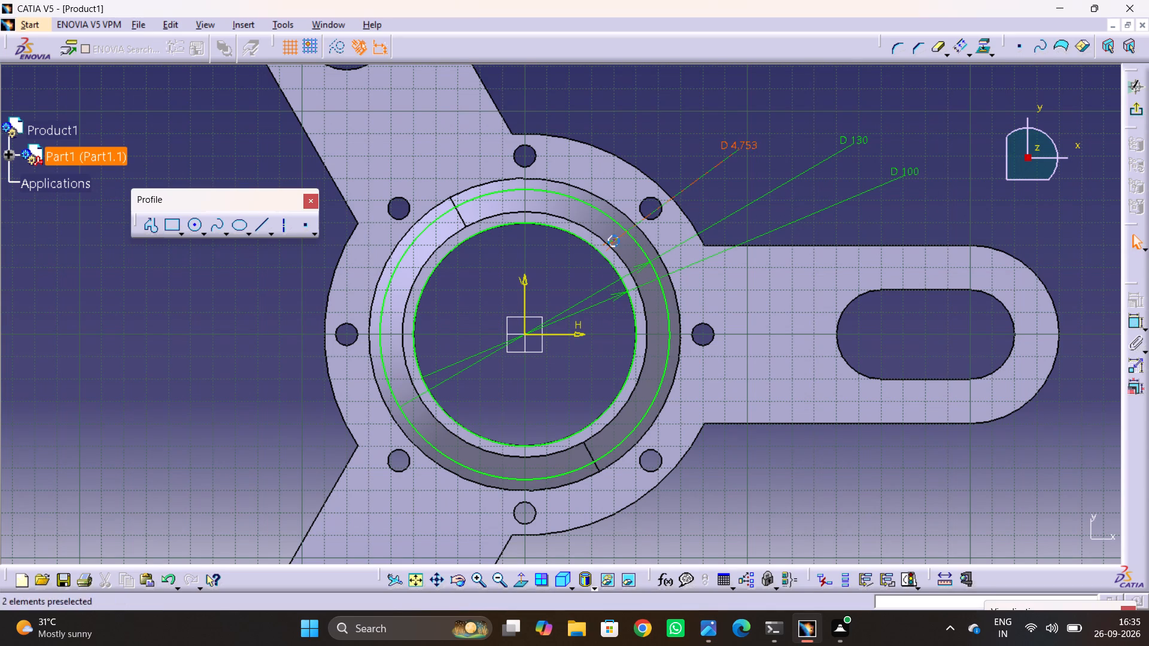
double_click(746, 145)
text(22)
key(Return)
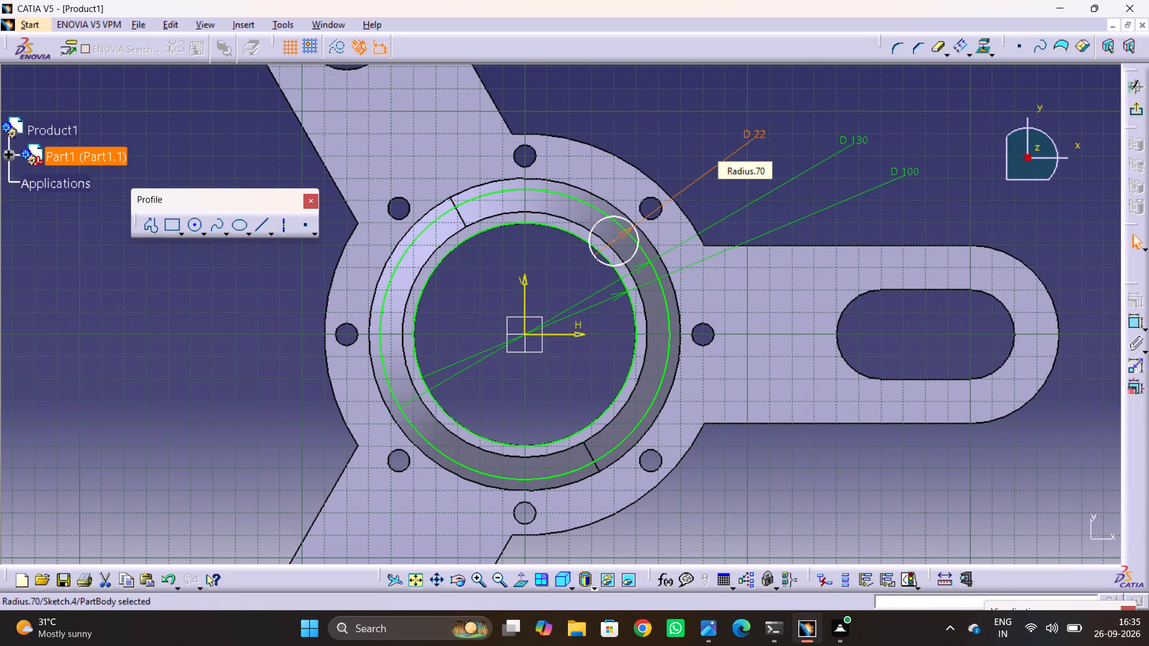
click(713, 131)
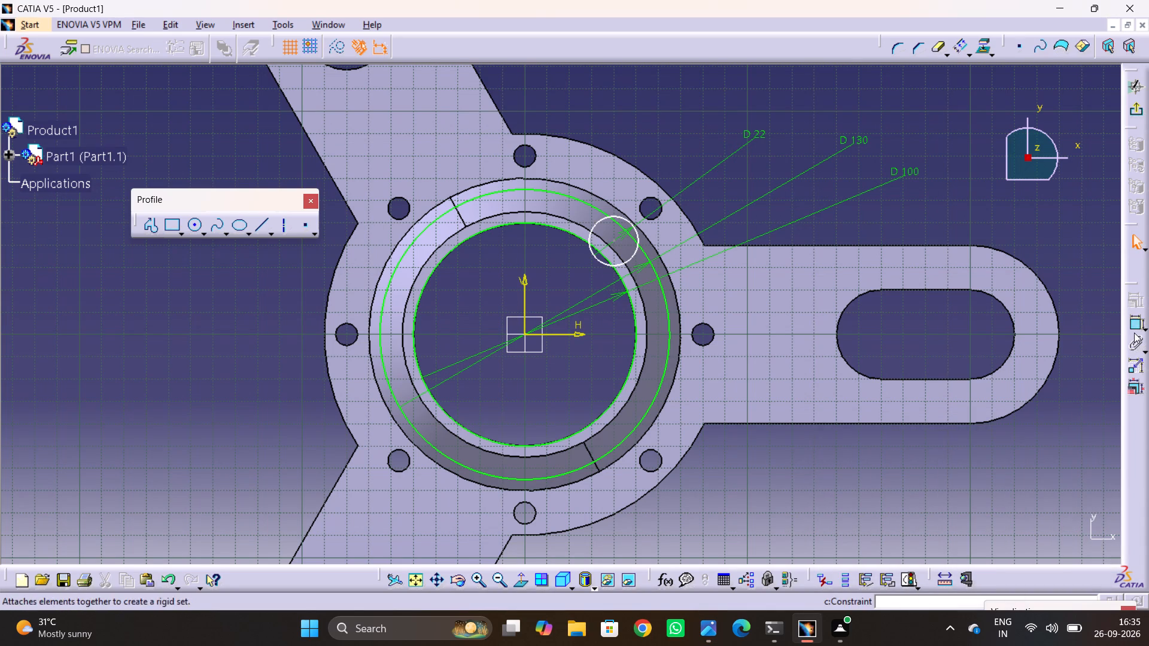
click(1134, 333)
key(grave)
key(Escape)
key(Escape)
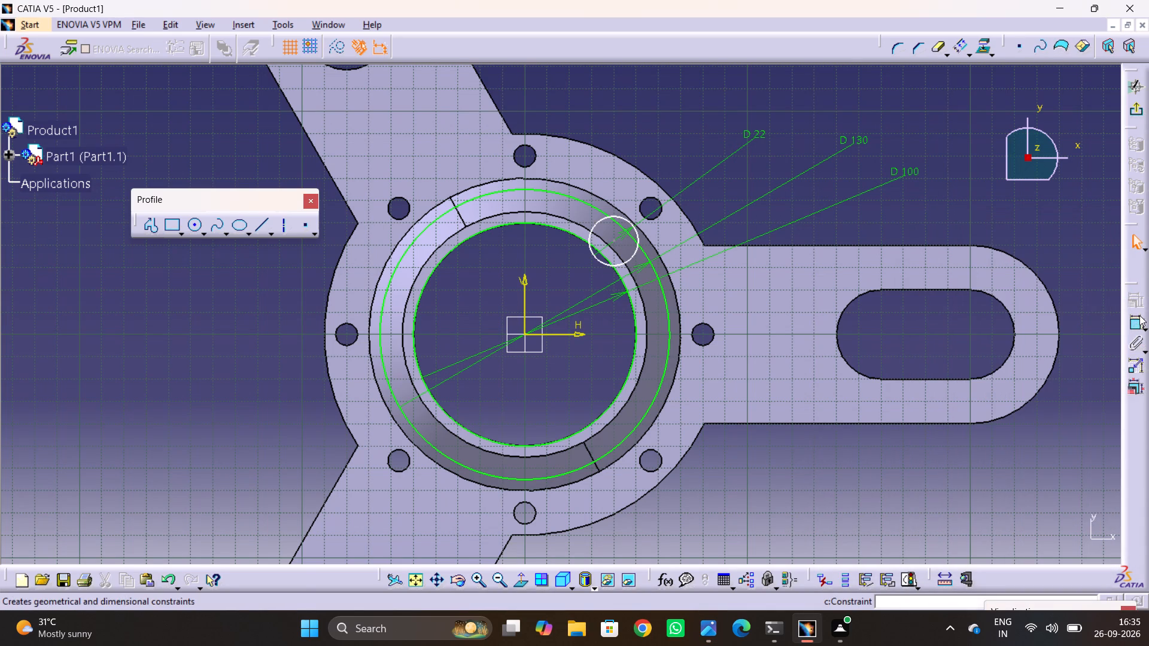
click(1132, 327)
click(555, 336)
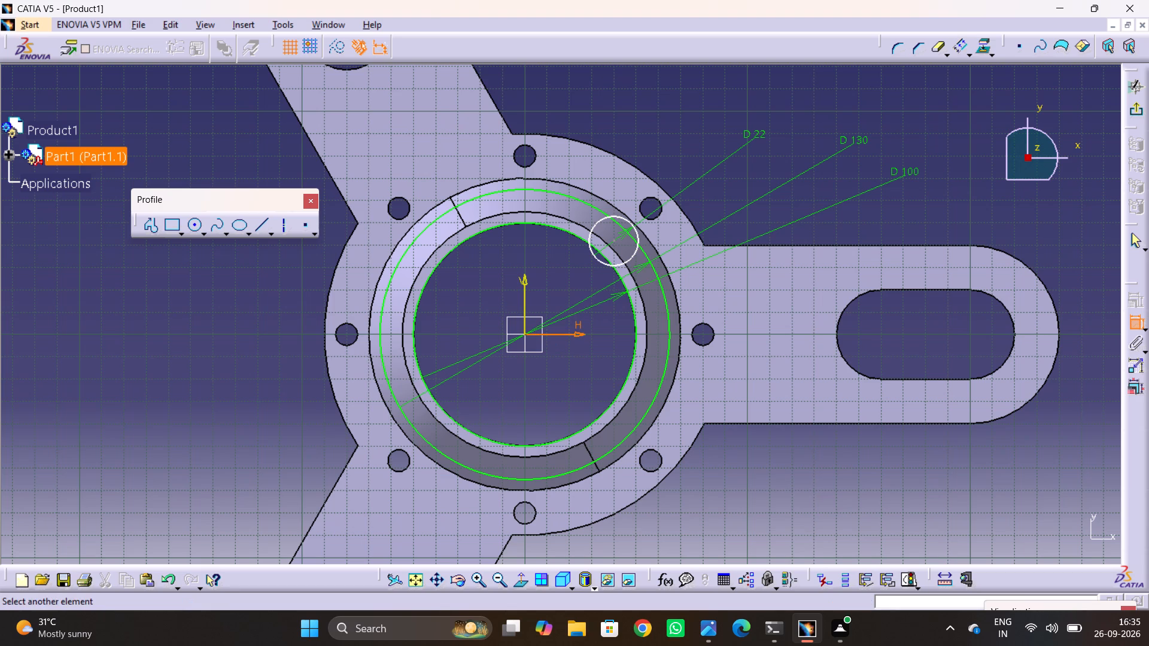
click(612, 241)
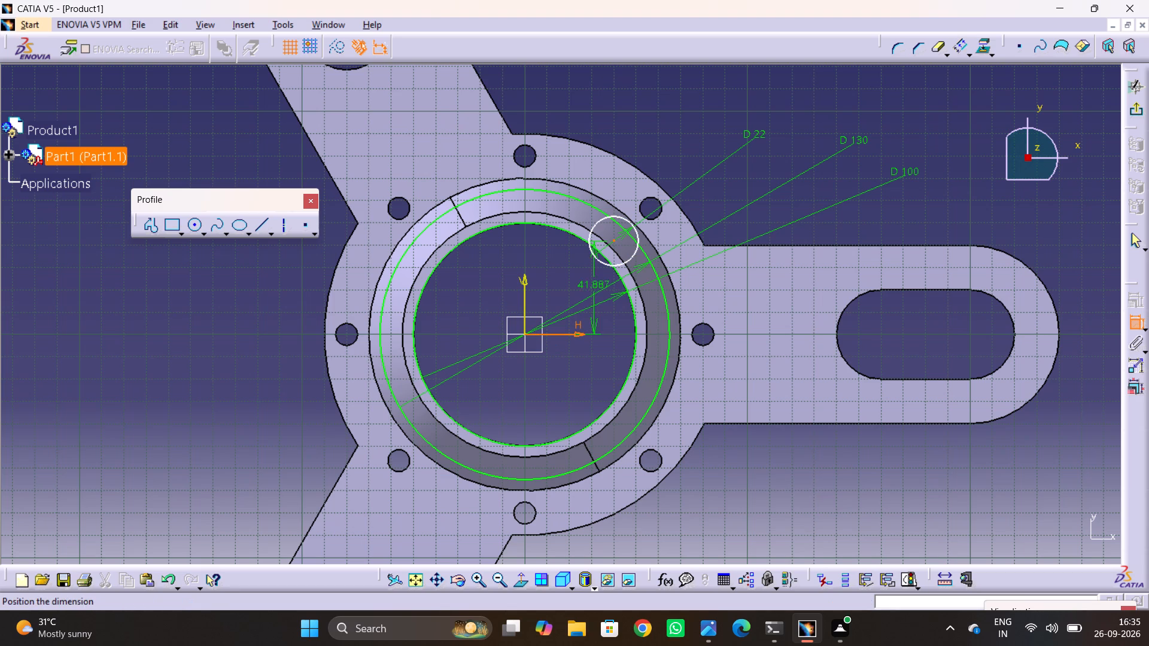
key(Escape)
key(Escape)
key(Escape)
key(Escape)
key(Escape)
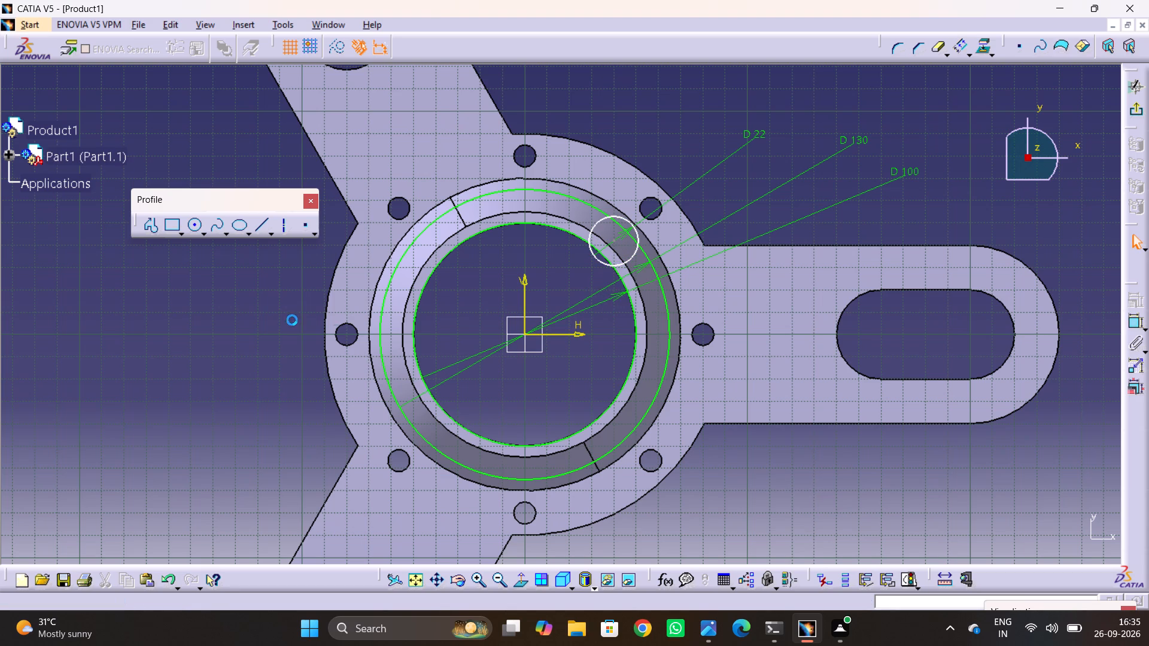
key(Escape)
Draw an axis line about 58 mm long from the sketch origin to the centre of the 22 mm lug circle.
click(285, 230)
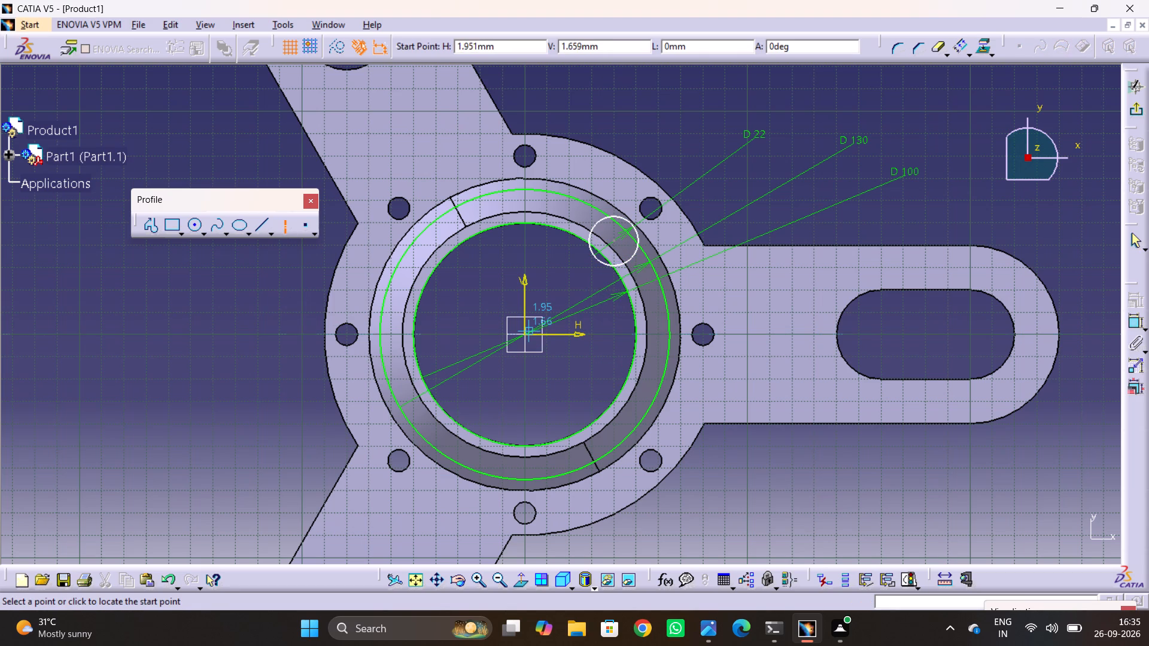
click(524, 336)
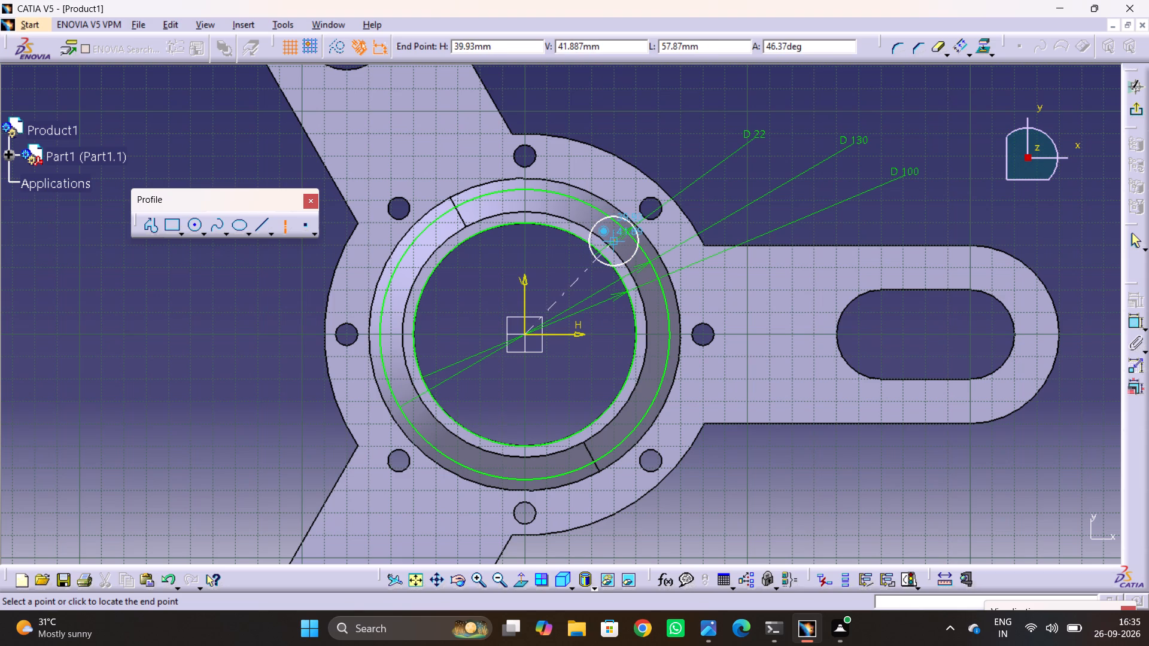
click(615, 236)
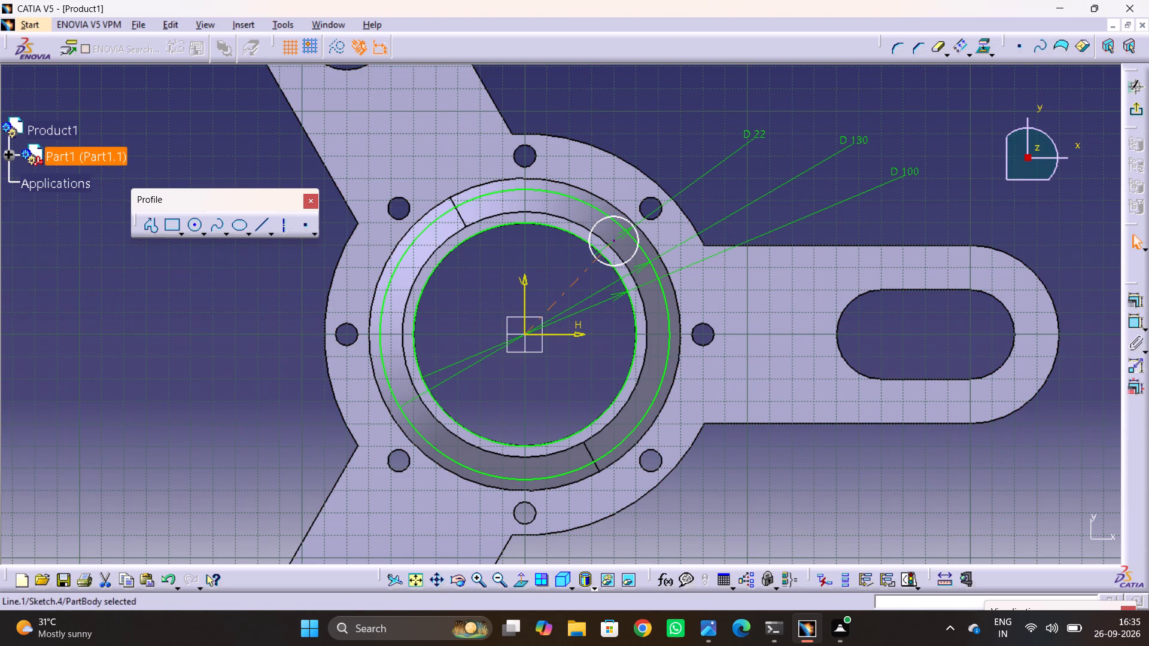
Dimension the angle between the axis line and the sketch's horizontal axis and set it to 45 degrees.
click(1132, 317)
click(578, 333)
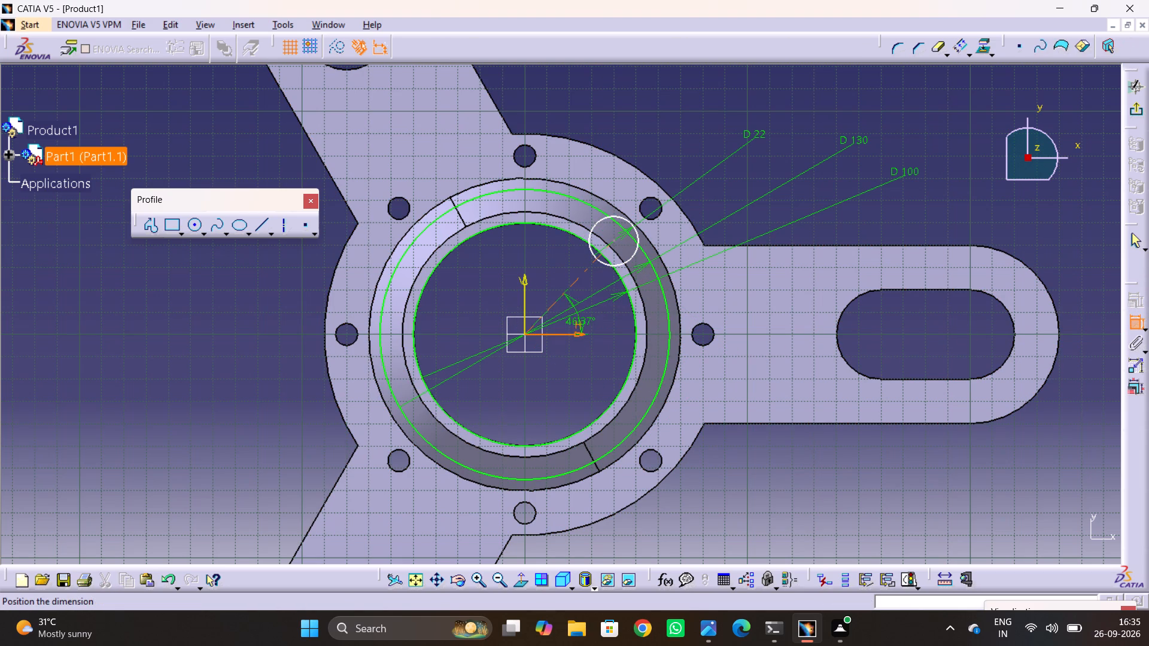
click(600, 306)
double_click(593, 303)
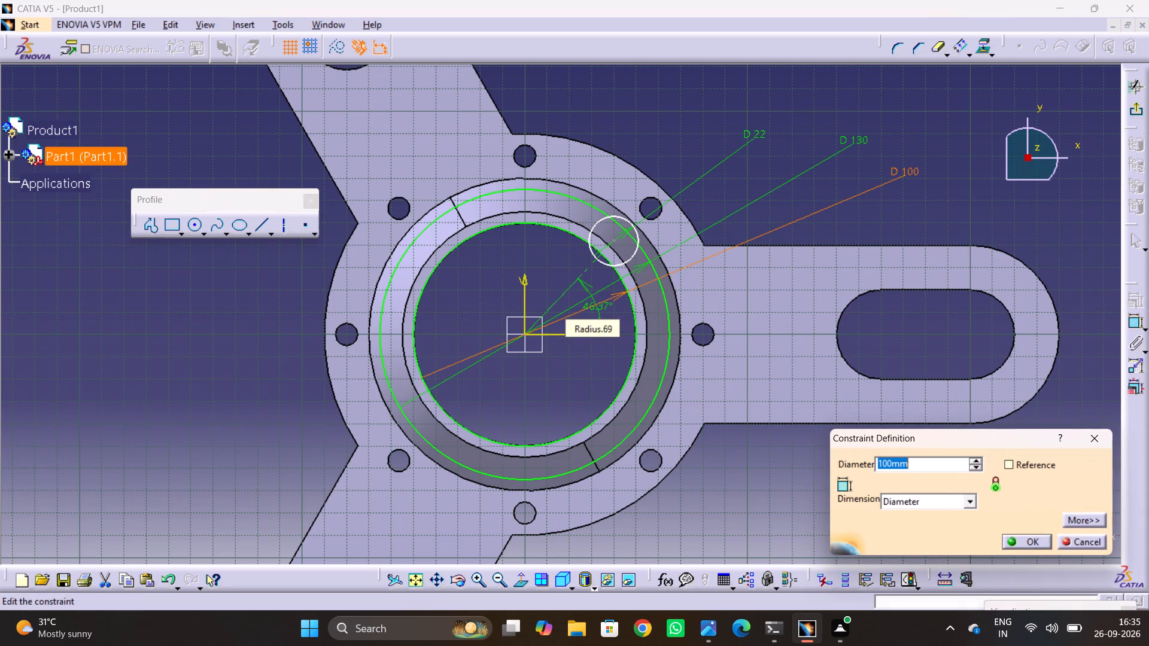
key(Escape)
key(Escape)
key(Escape)
double_click(602, 310)
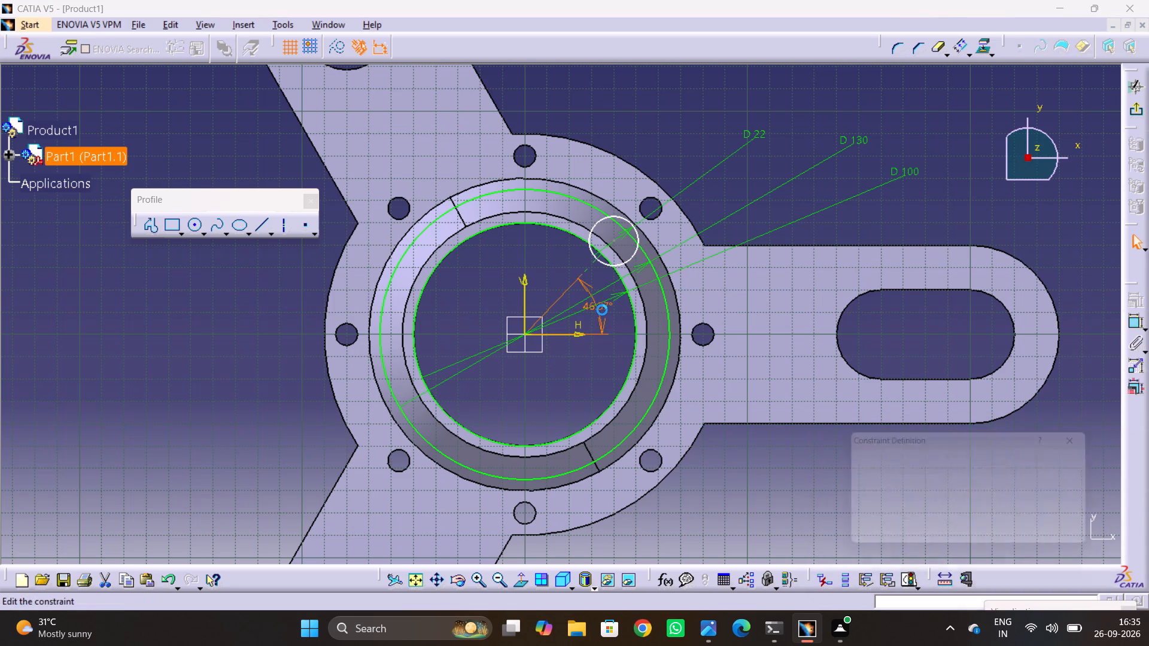
text(45)
key(Return)
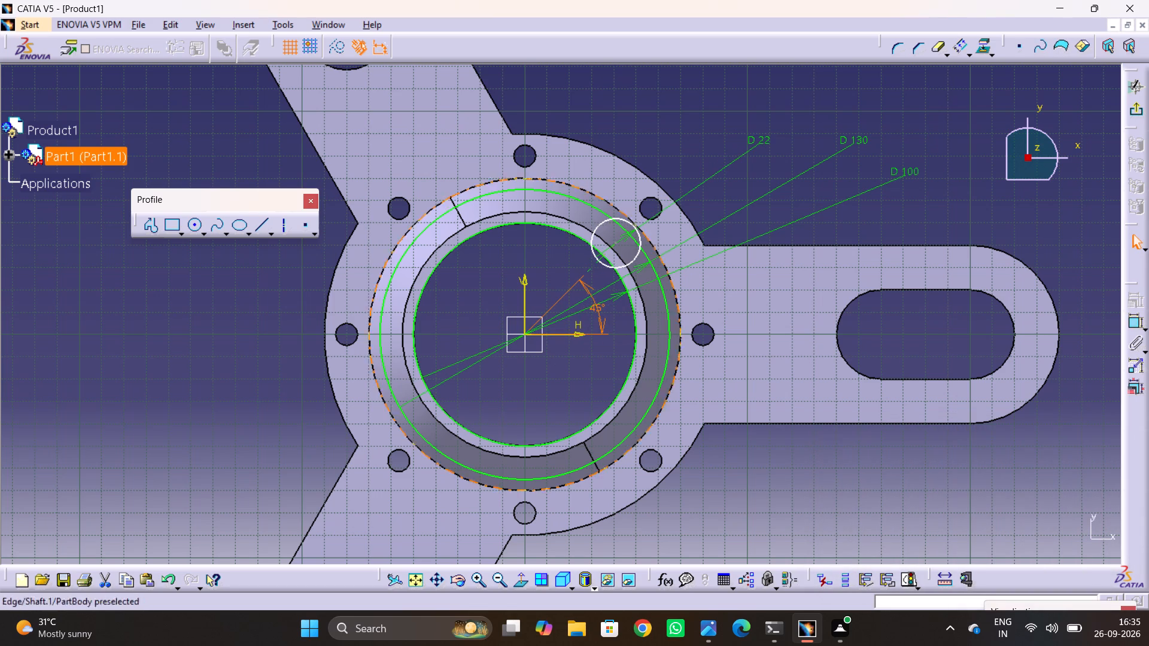
click(645, 120)
key(Escape)
key(Escape)
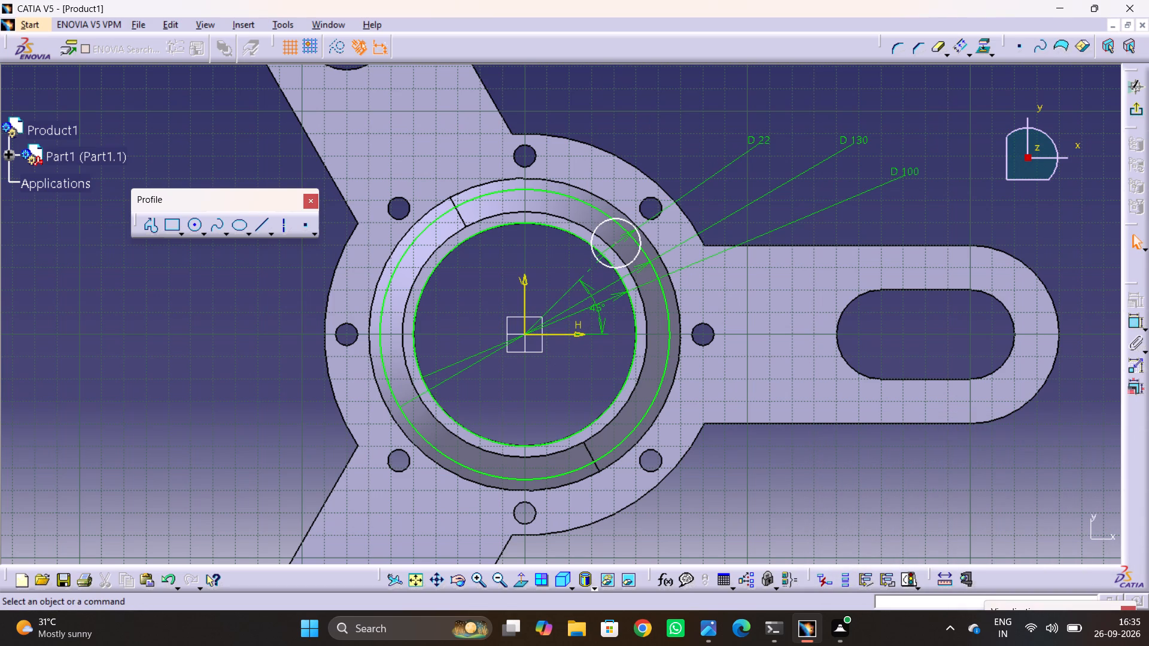
Dimension the horizontal distance from the sketch's vertical axis to the 22 mm lug circle's centre and set it to 43 mm.
key(alt+Tab)
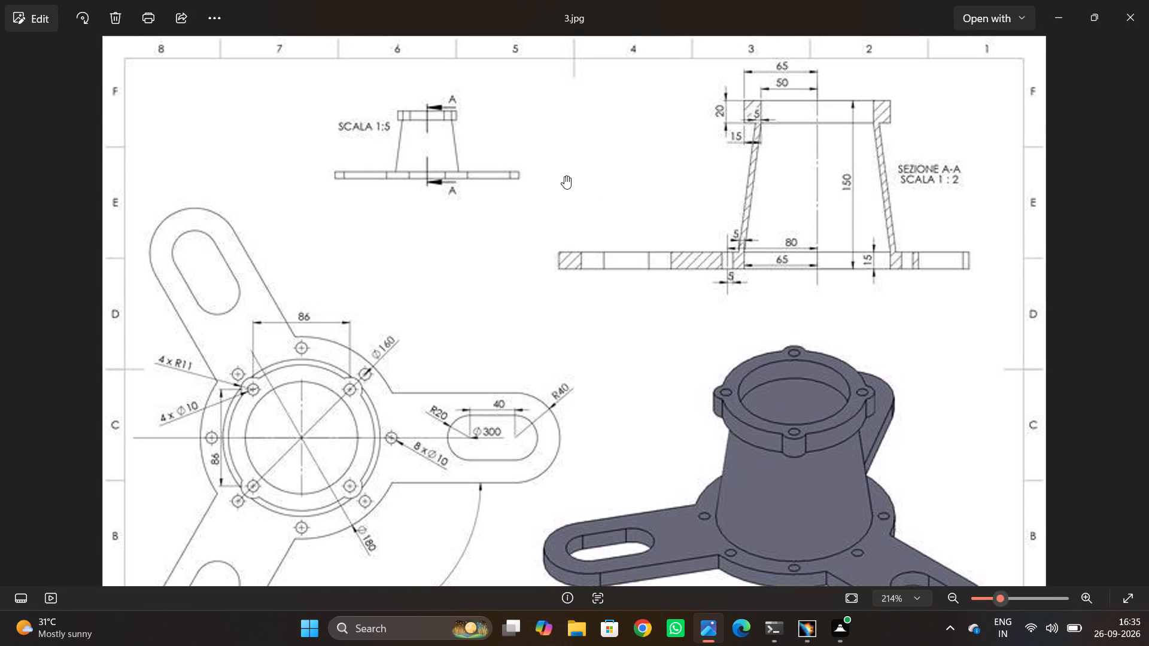
key(alt+Tab)
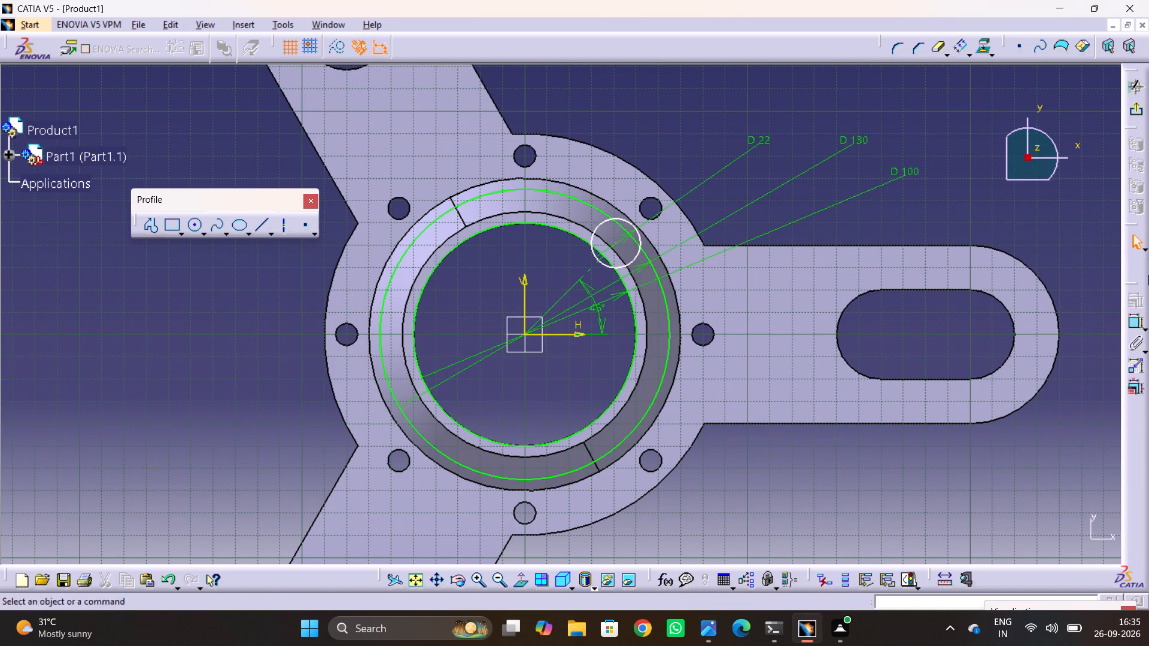
click(1132, 323)
key(alt+Tab)
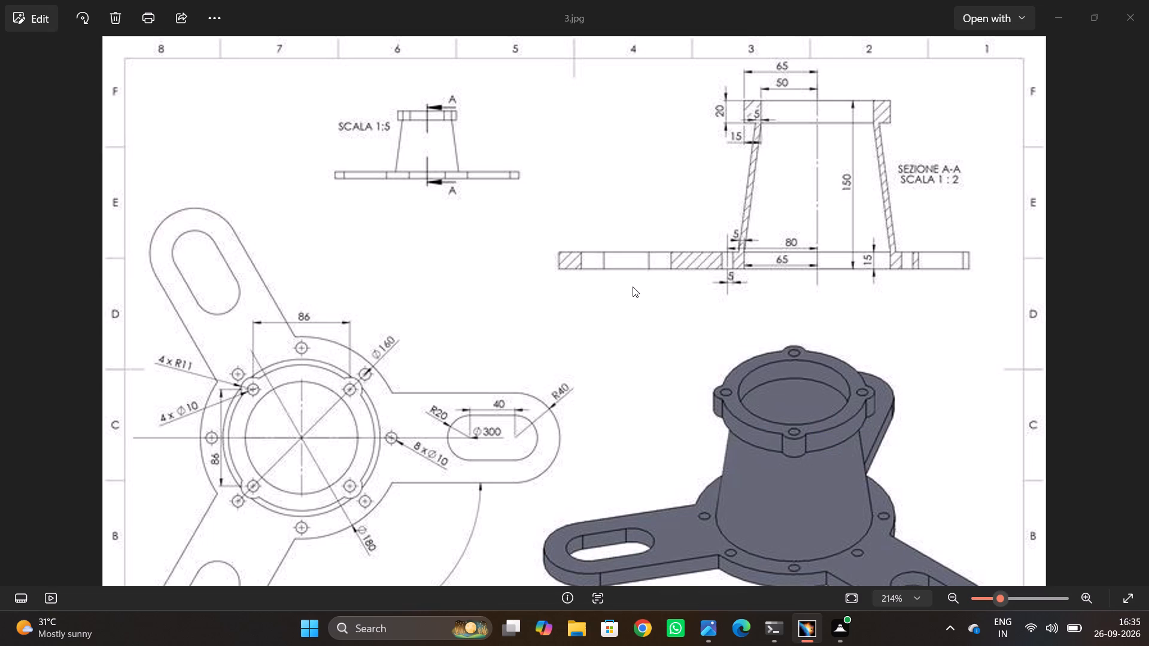
key(alt+Tab)
click(522, 298)
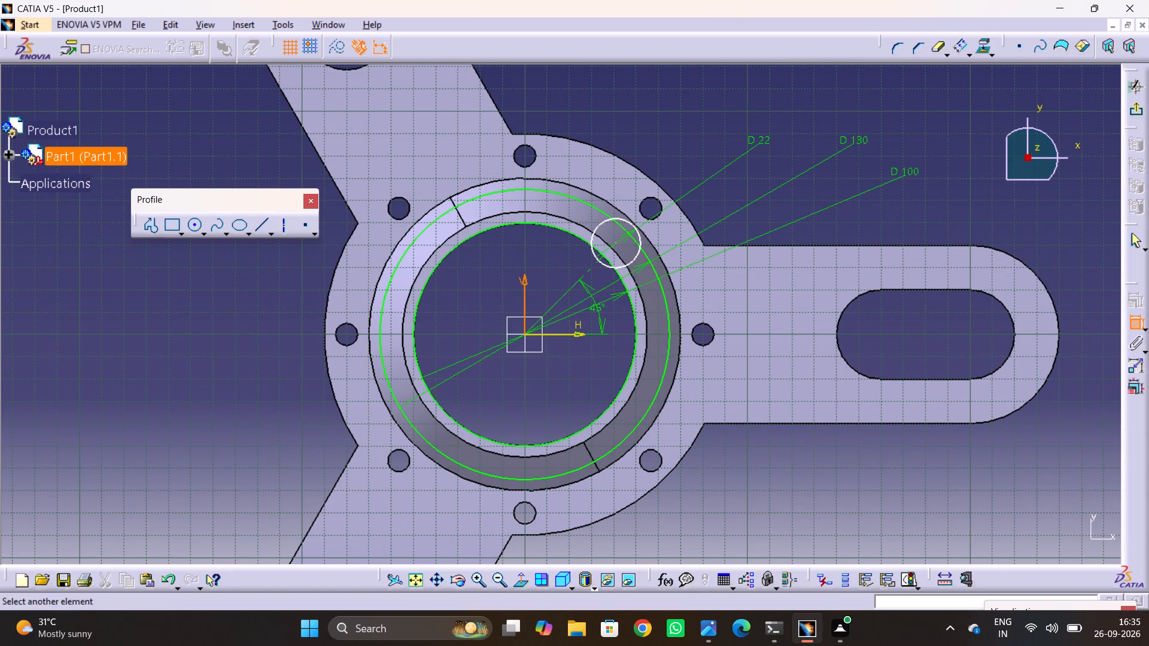
click(613, 242)
click(571, 103)
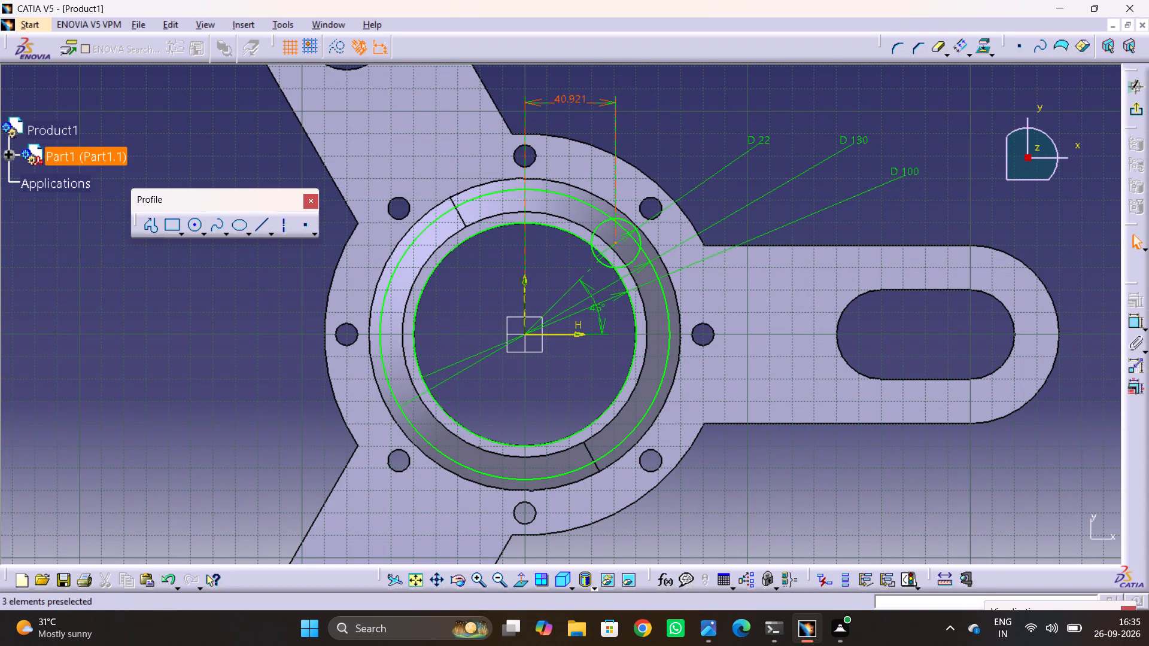
click(573, 97)
click(573, 97)
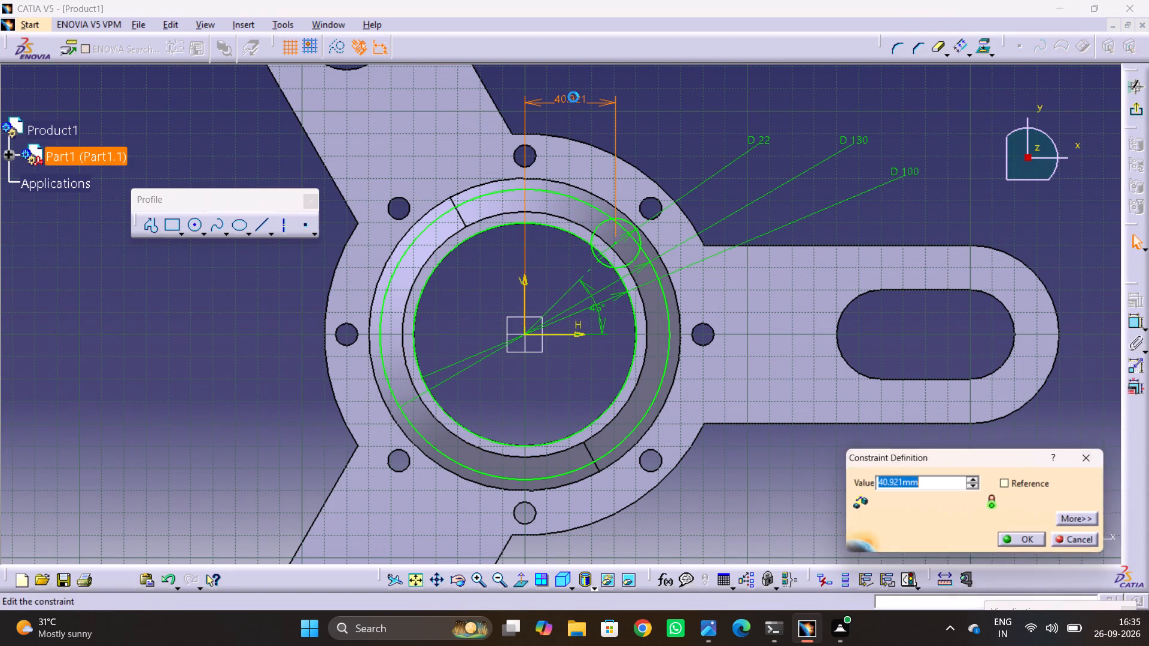
text(43)
key(Return)
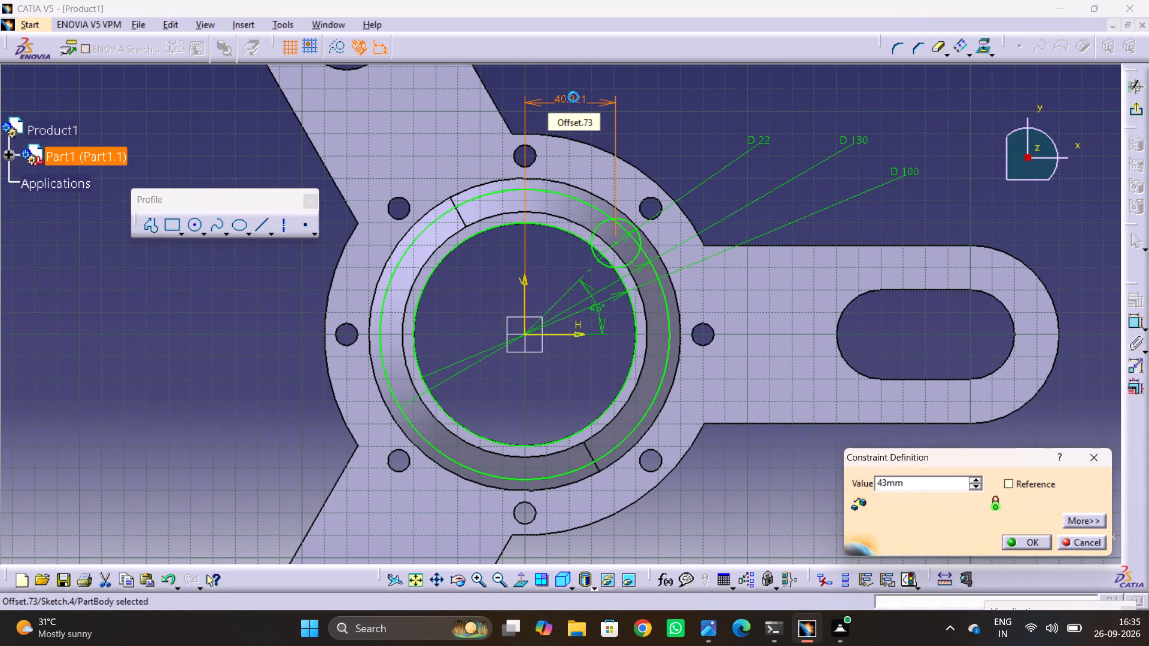
click(703, 93)
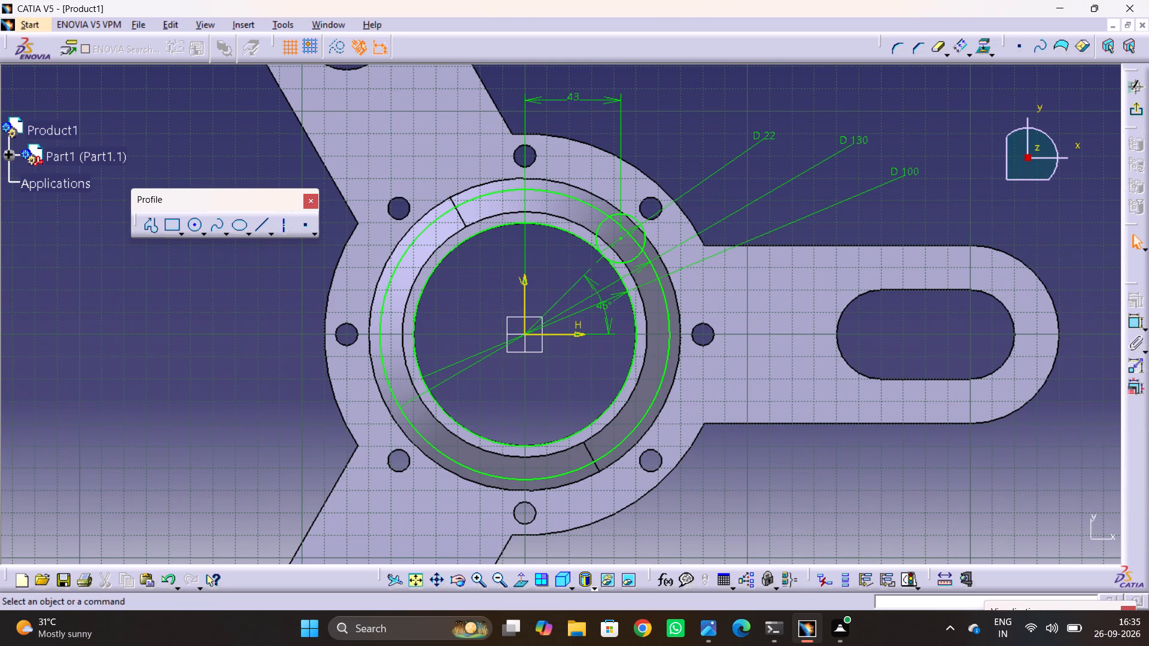
Sketch a bolt hole circle about 15 mm in diameter inside the lug circle, centred at H 43 mm, V 43 mm.
key(alt+Tab)
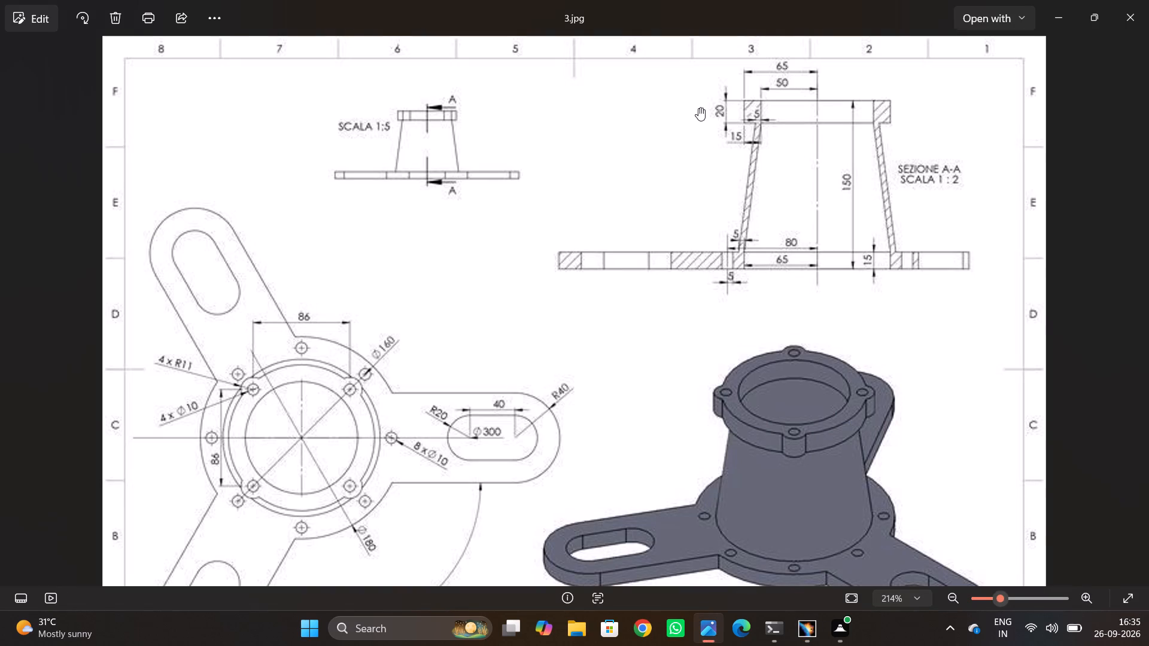
key(alt+Tab)
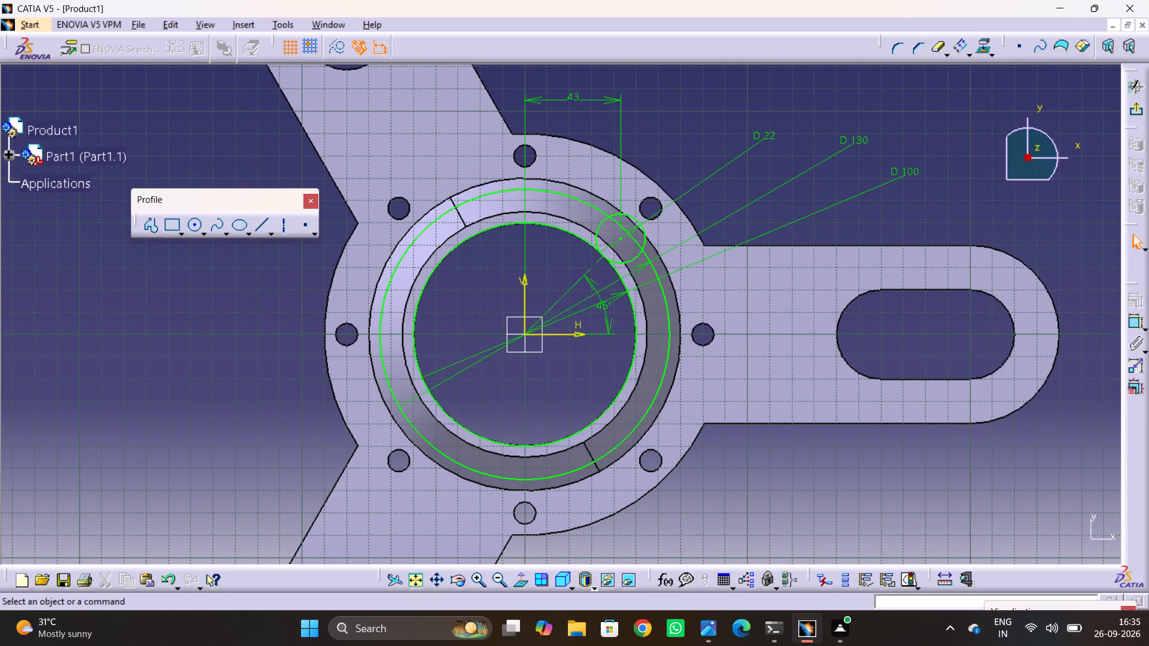
ctrl+middle_drag(665, 170, 693, 127)
key(alt+Tab)
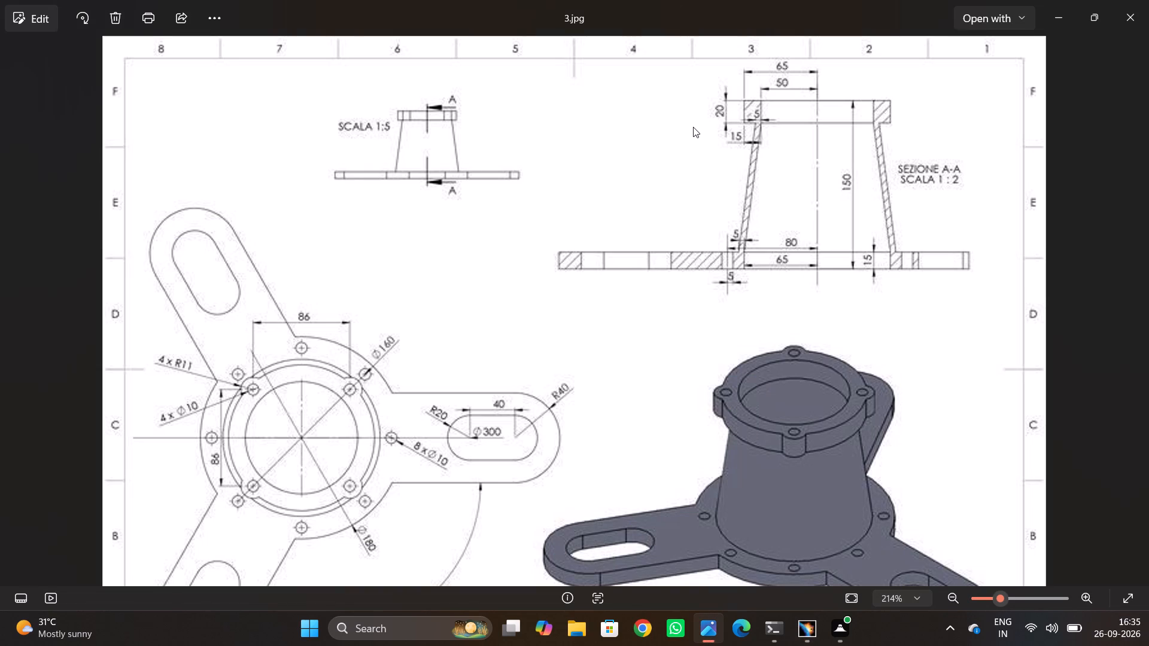
ctrl+middle_drag(610, 164, 617, 254)
ctrl+middle_drag(667, 228, 659, 290)
scroll(560, 315, down, 3)
scroll(546, 312, up, 3)
key(alt+Tab)
middle_drag(575, 248, 576, 252)
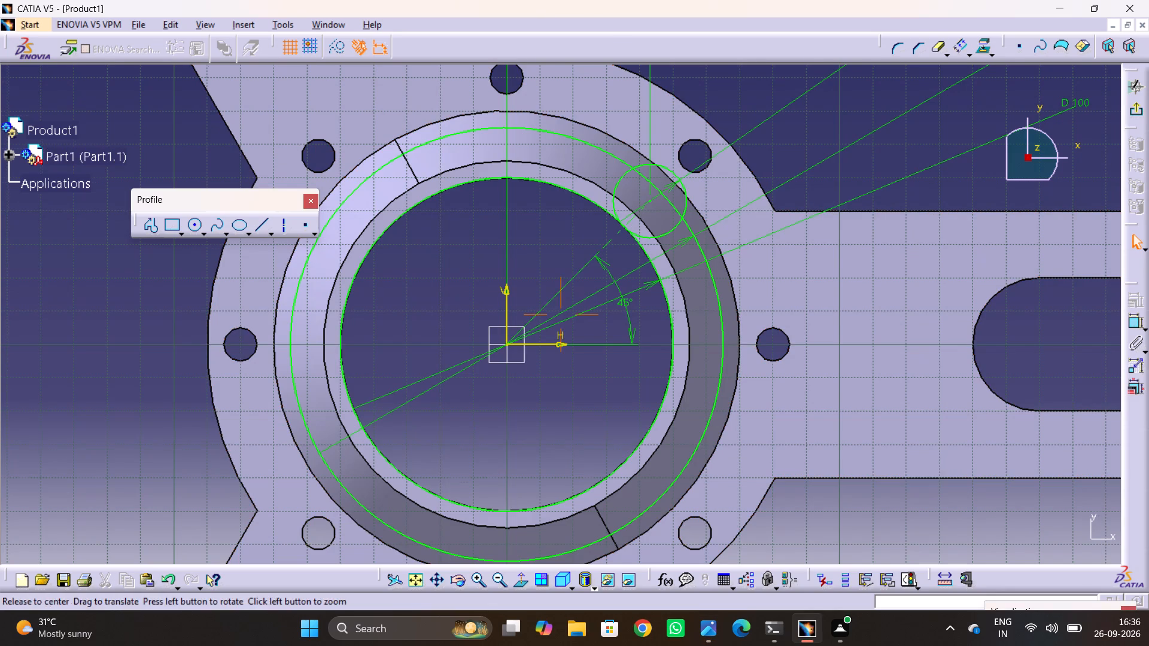
middle_drag(576, 252, 582, 257)
click(197, 229)
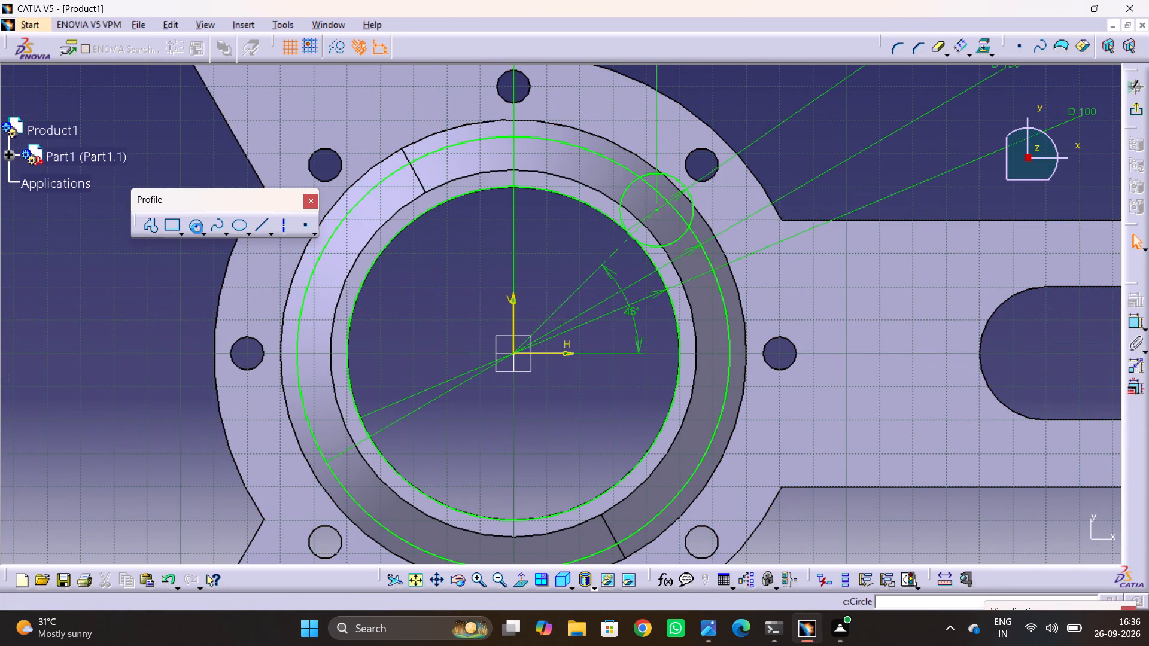
click(652, 210)
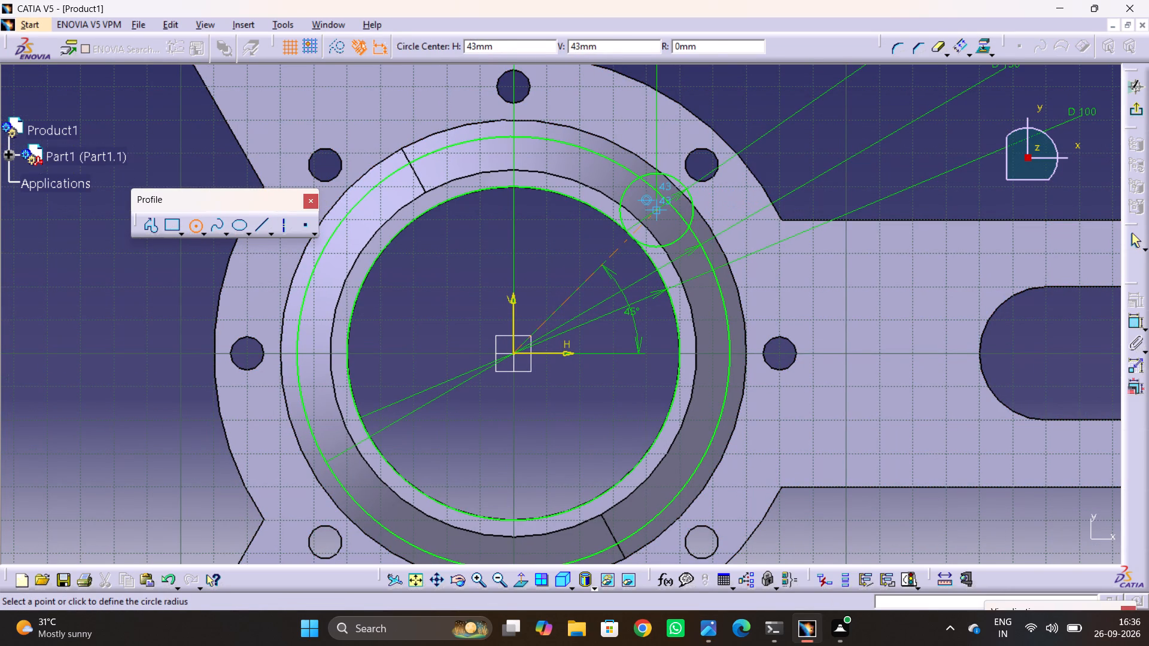
click(661, 234)
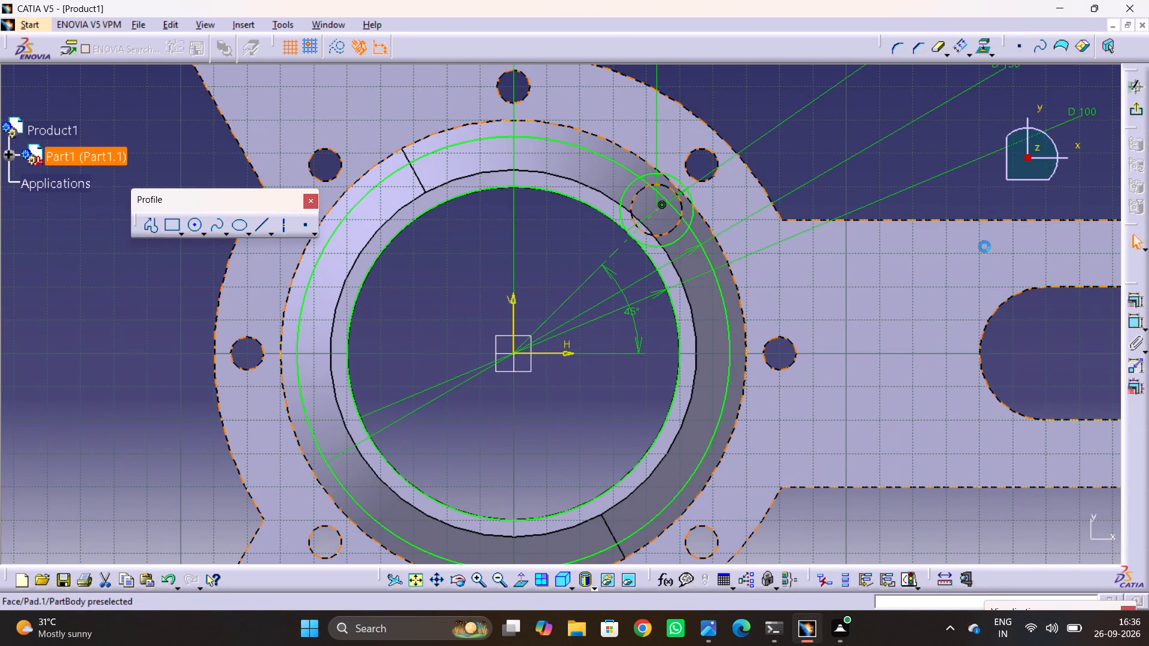
Dimension the bolt hole circle and set its diameter to 10 mm, matching the 4 x Ø10 holes in the reference drawing.
click(1127, 325)
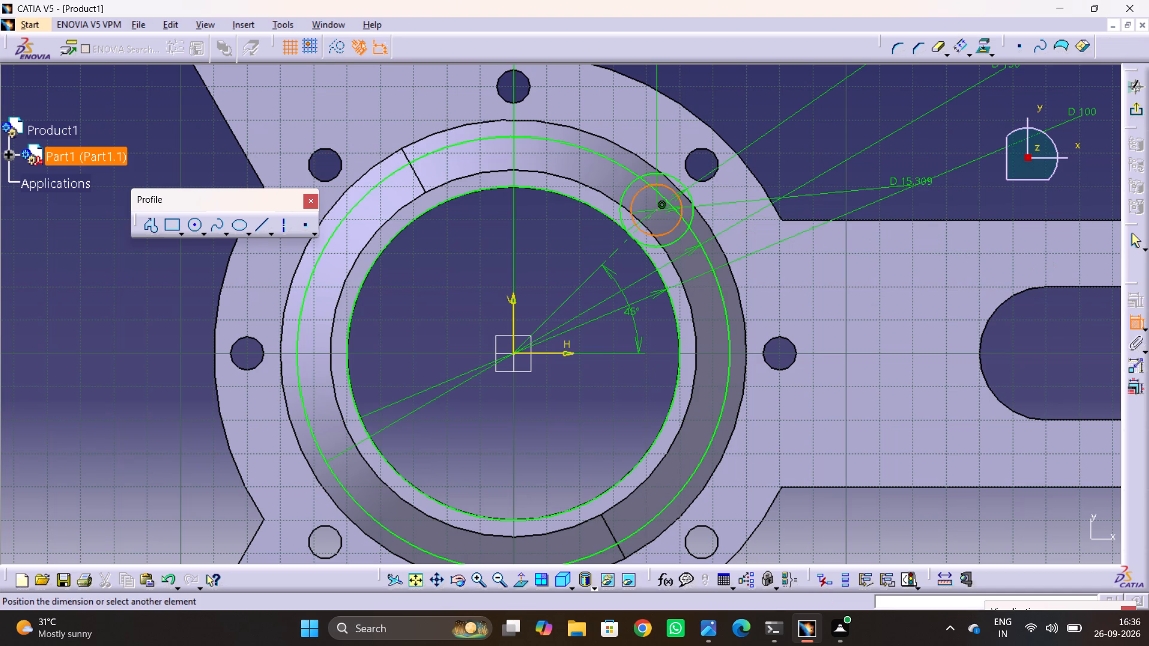
click(920, 167)
key(alt+Tab)
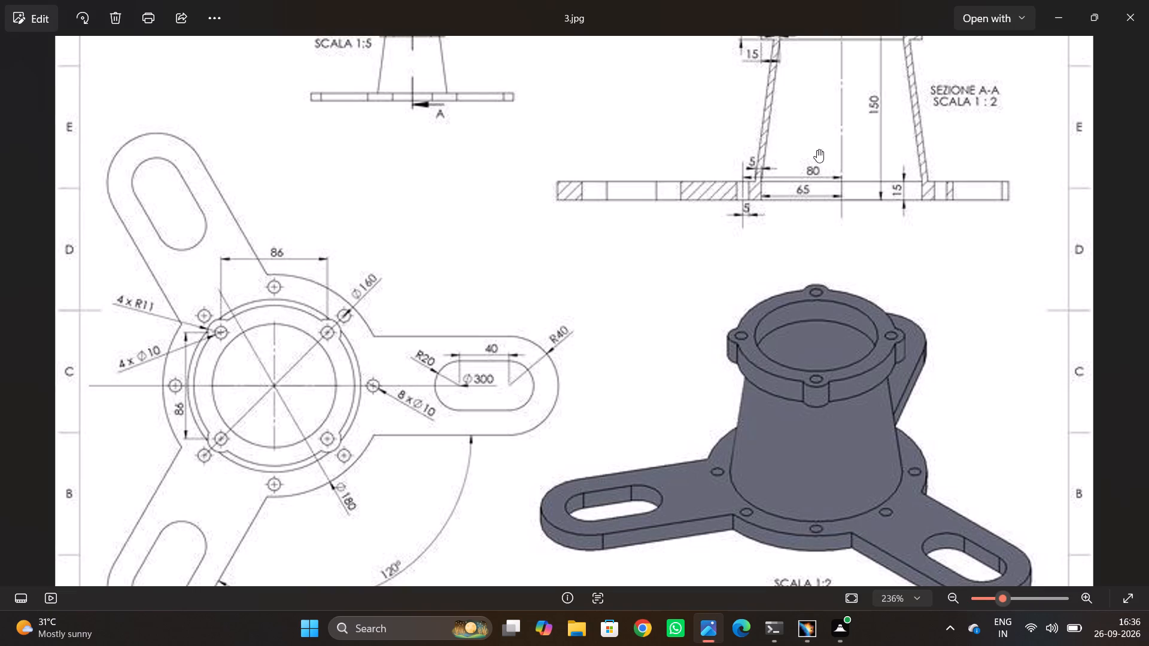
key(alt+Tab)
double_click(920, 174)
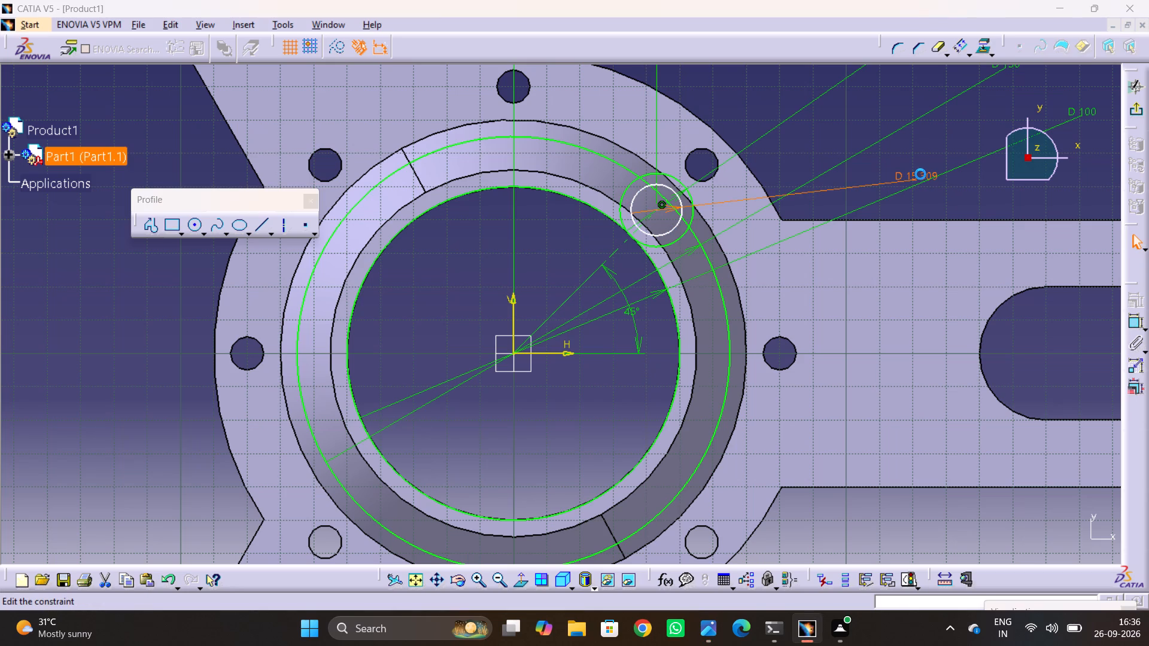
text(10)
key(Return)
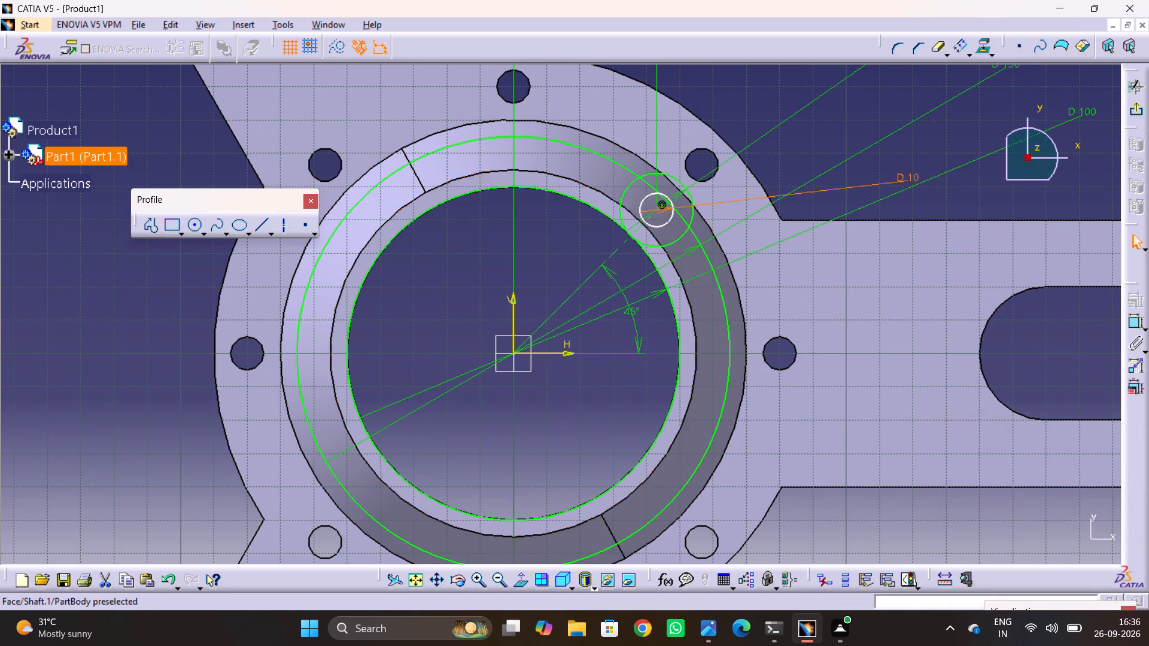
click(364, 326)
Add a coincidence constraint between the centre of the 10 mm hole circle and the centre of the lug circle.
key(alt+Tab)
key(alt+Tab)
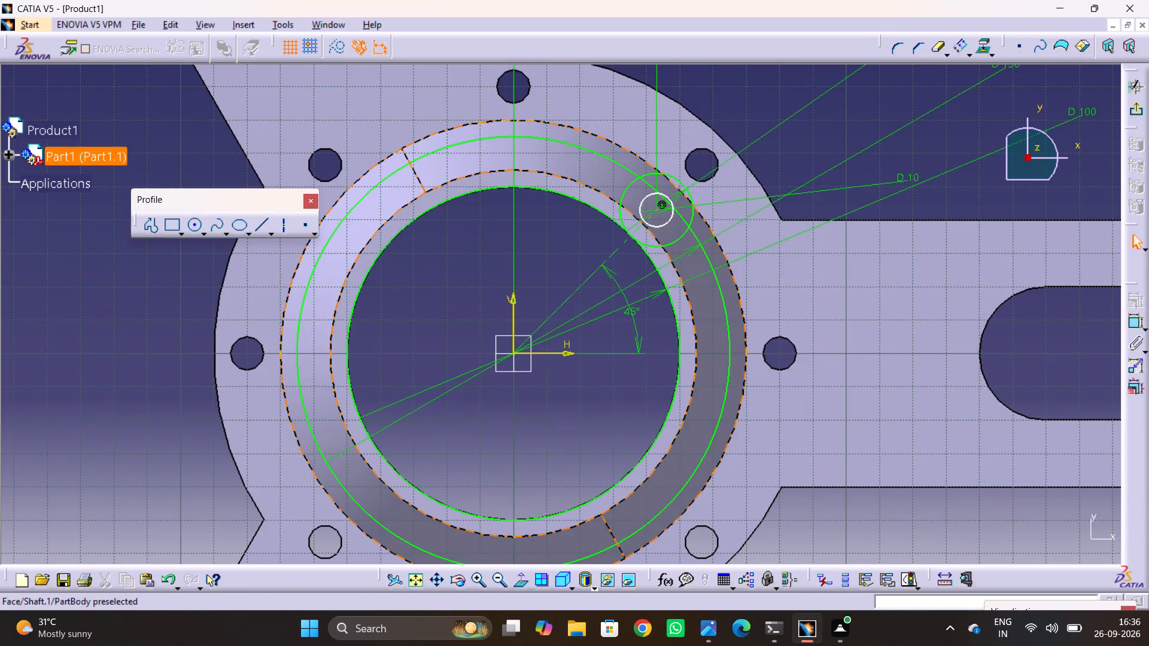
drag(665, 222, 606, 304)
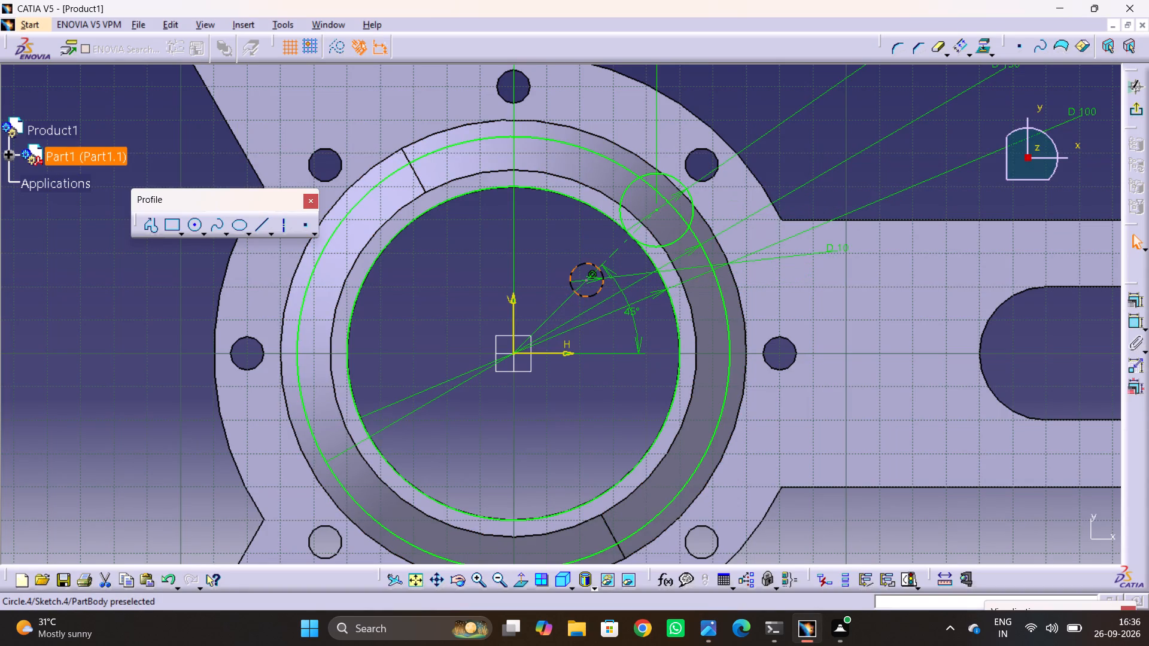
drag(606, 304, 606, 304)
click(553, 236)
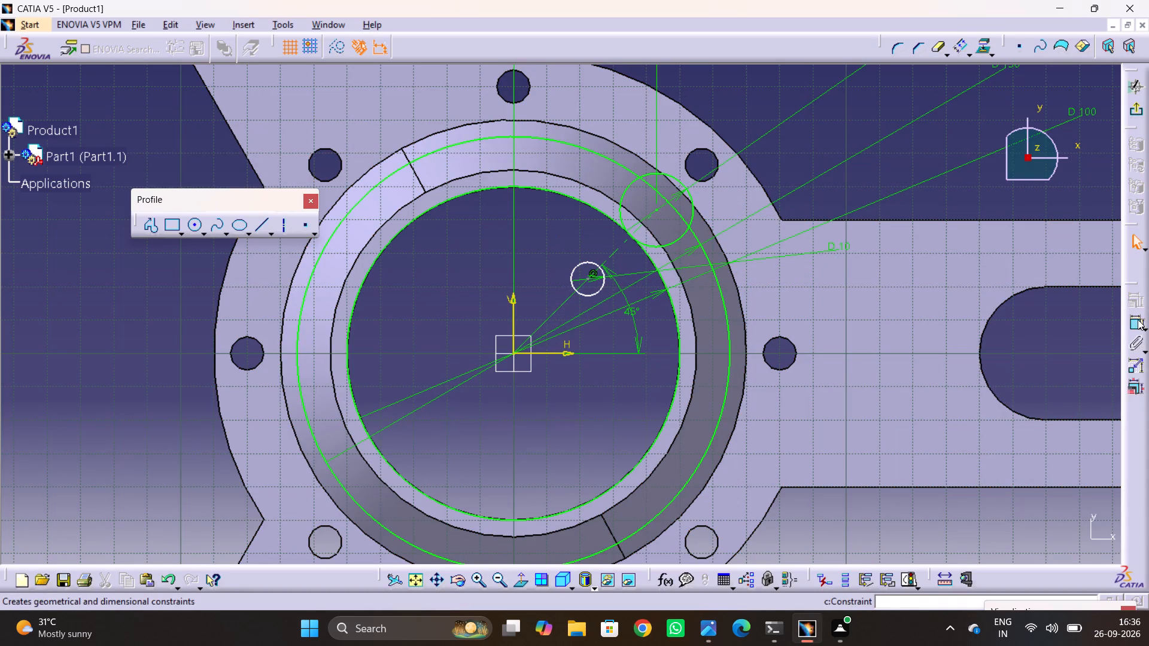
click(587, 279)
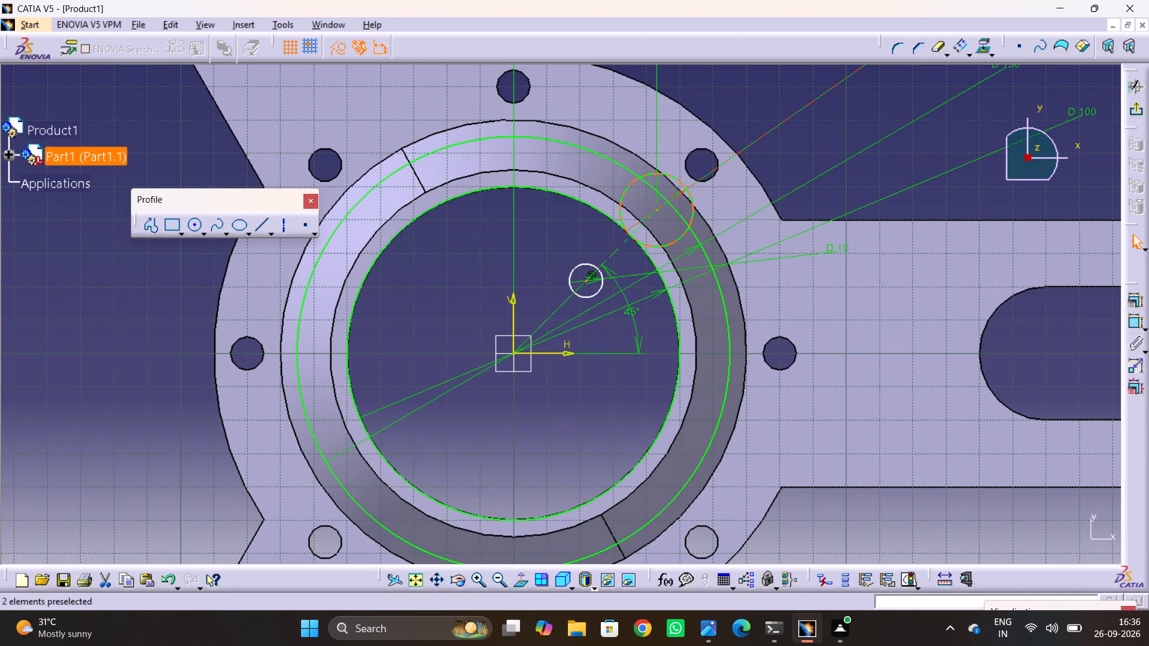
ctrl+click(655, 209)
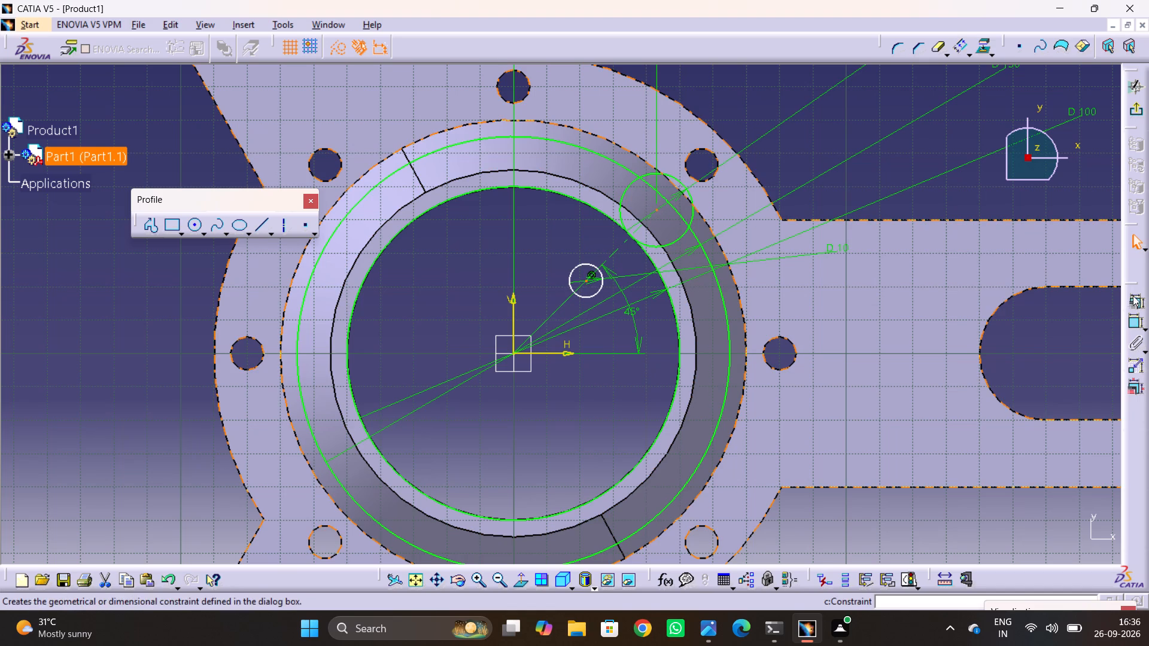
click(1134, 301)
click(321, 159)
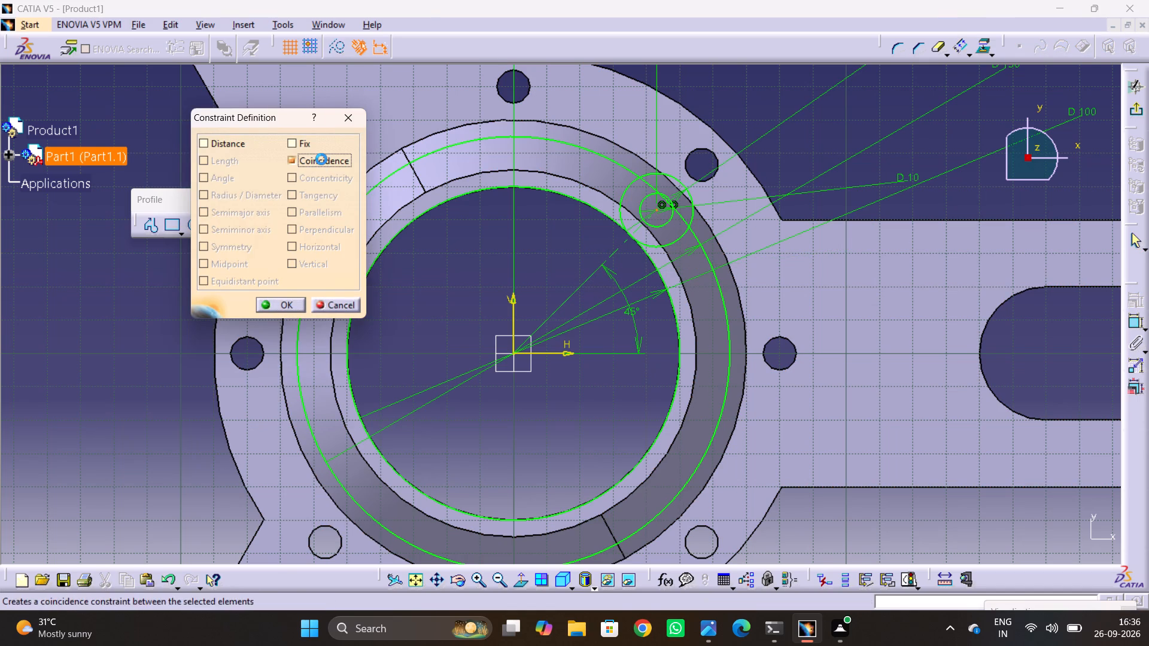
click(283, 309)
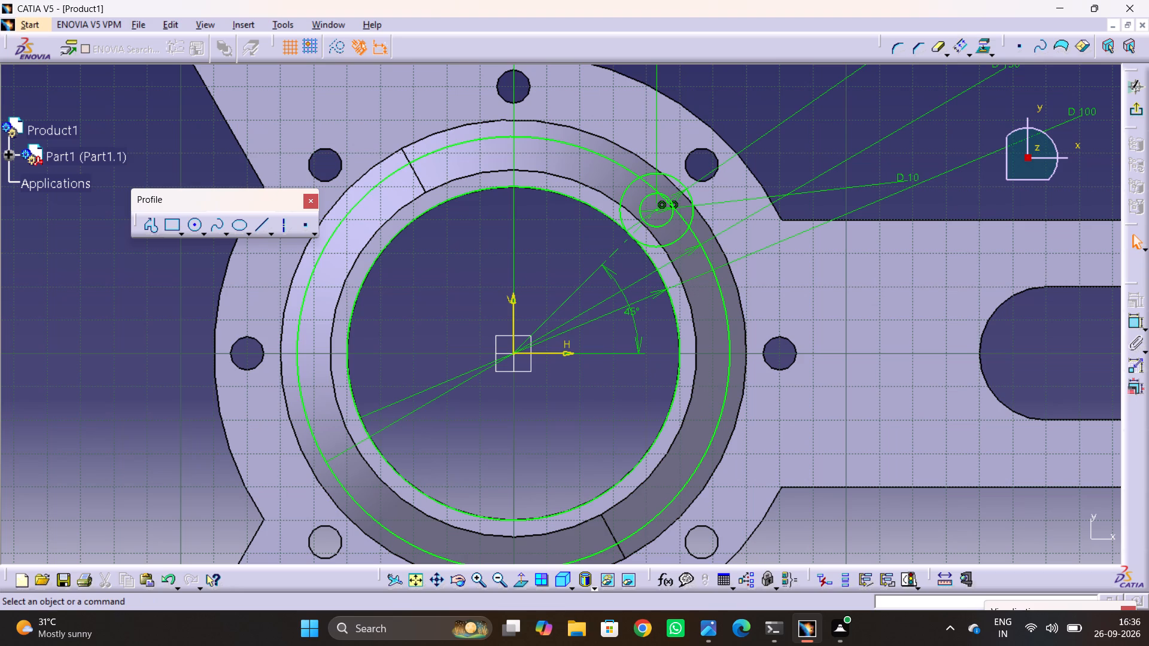
Quick Trim the lug circle's portion inside the flange ring and the outer flange circle's arc inside the lug.
key(alt+Tab)
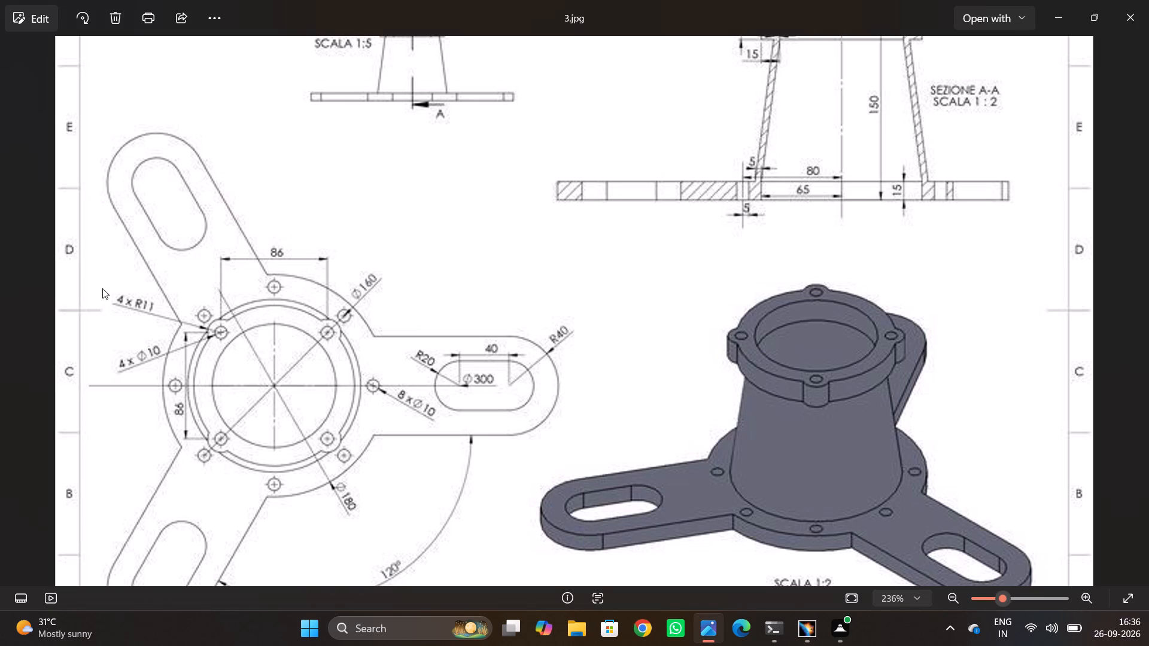
key(alt+Tab)
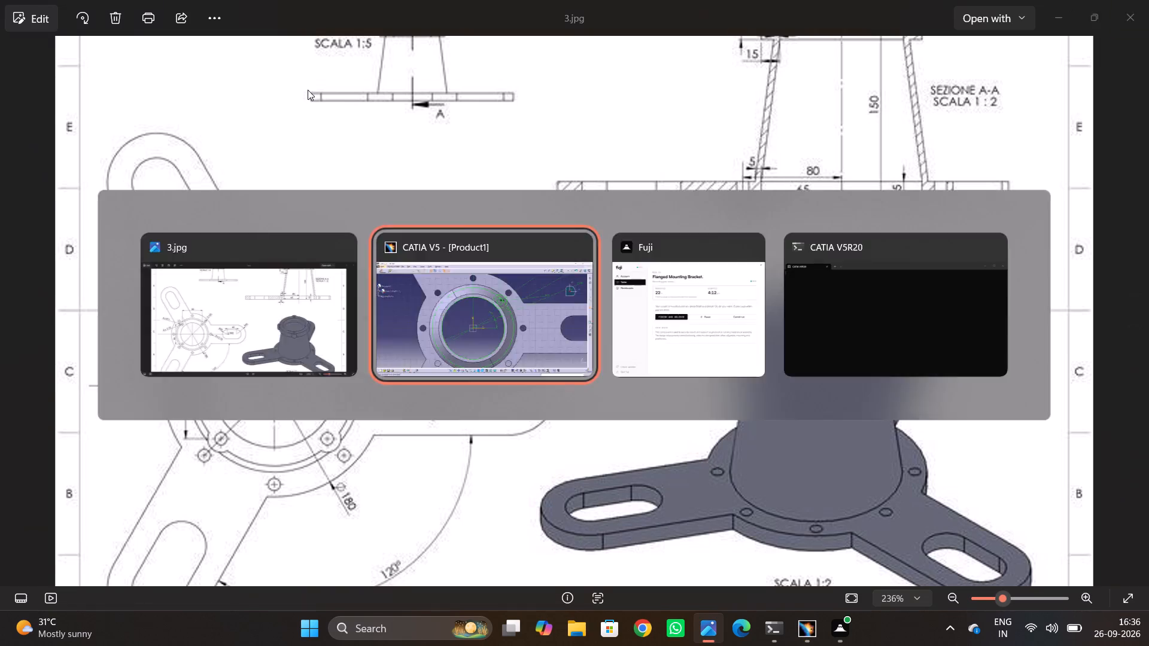
key(alt+Tab)
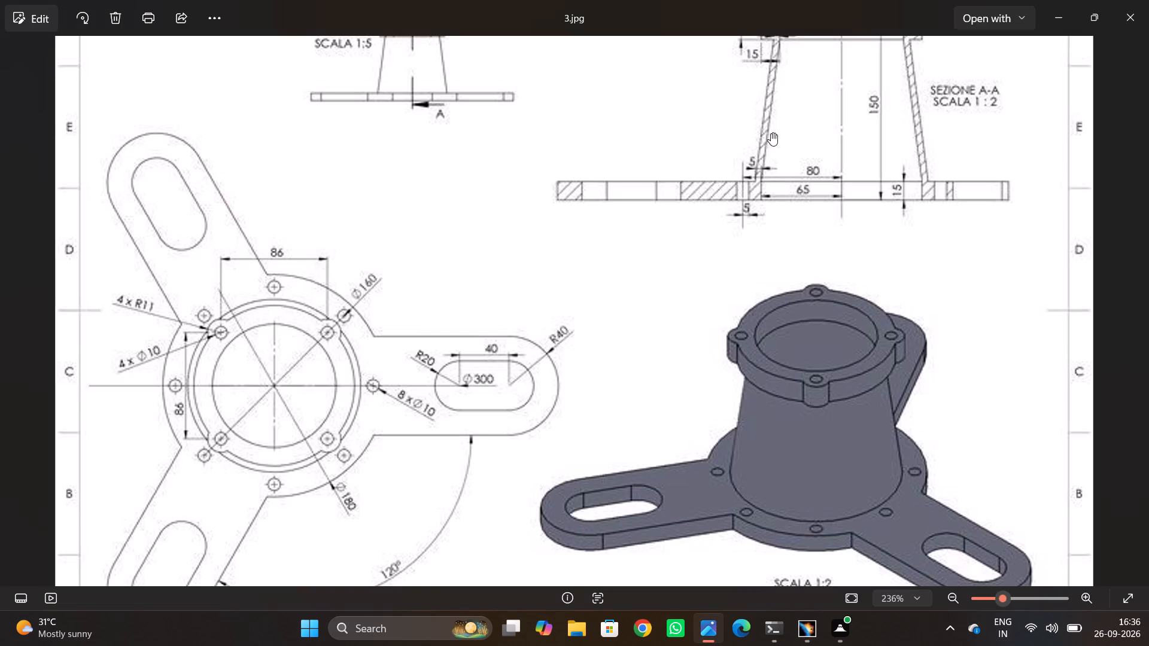
key(alt+Tab)
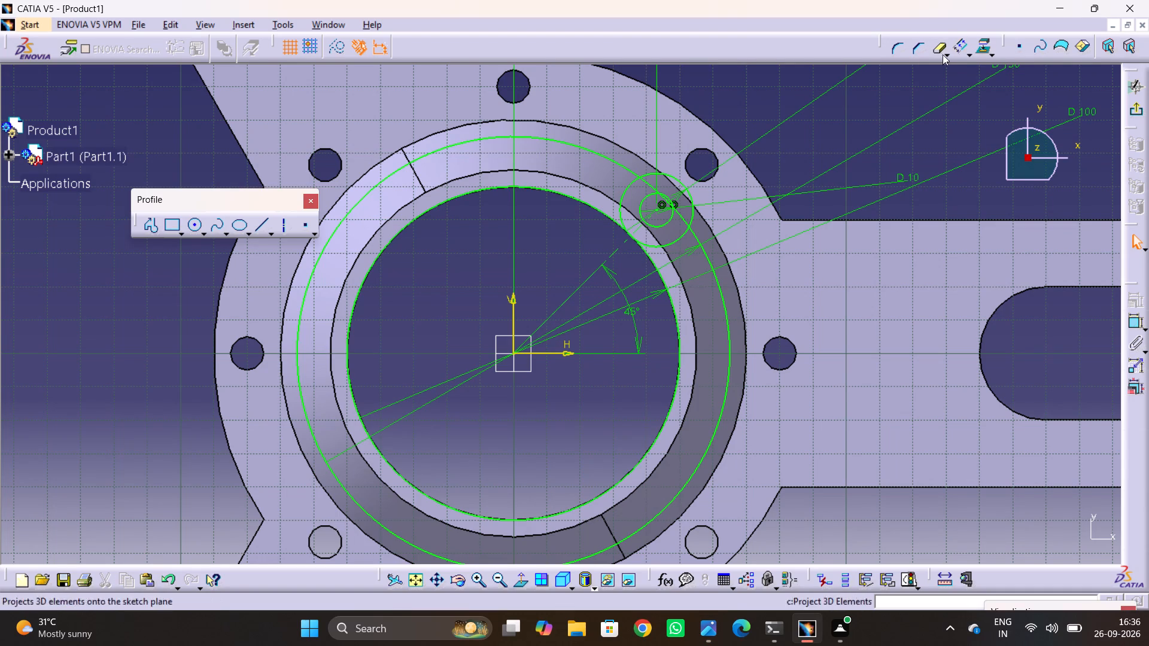
click(937, 48)
click(937, 48)
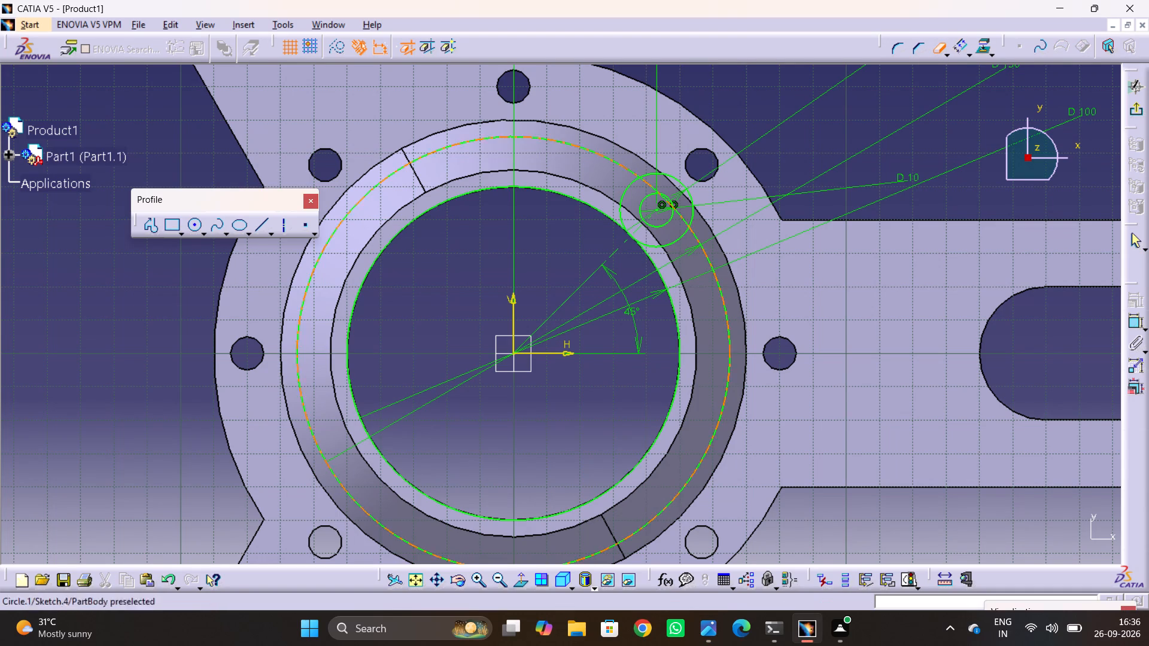
click(625, 191)
click(652, 186)
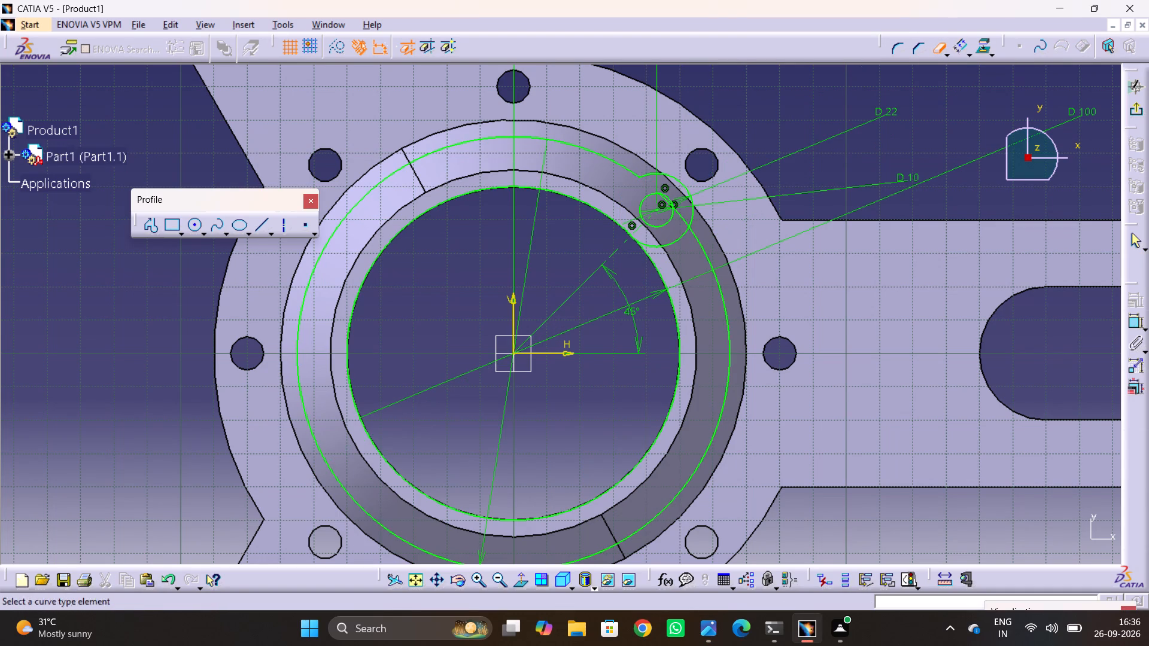
click(656, 246)
click(682, 215)
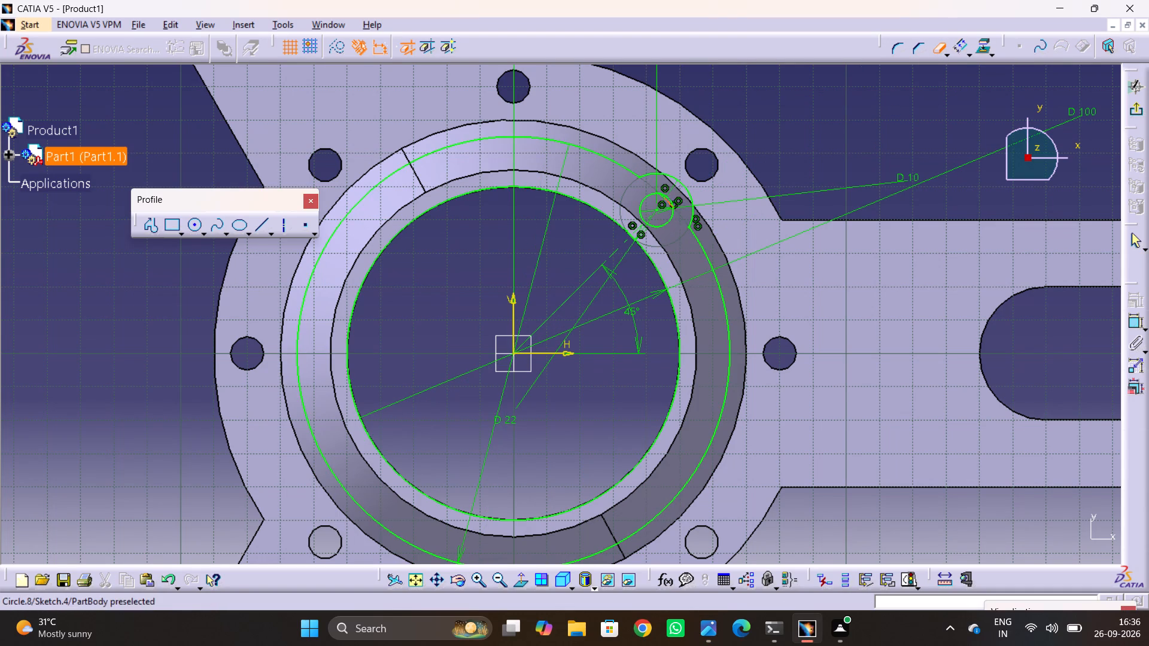
click(670, 202)
ctrl+middle_drag(665, 203, 683, 147)
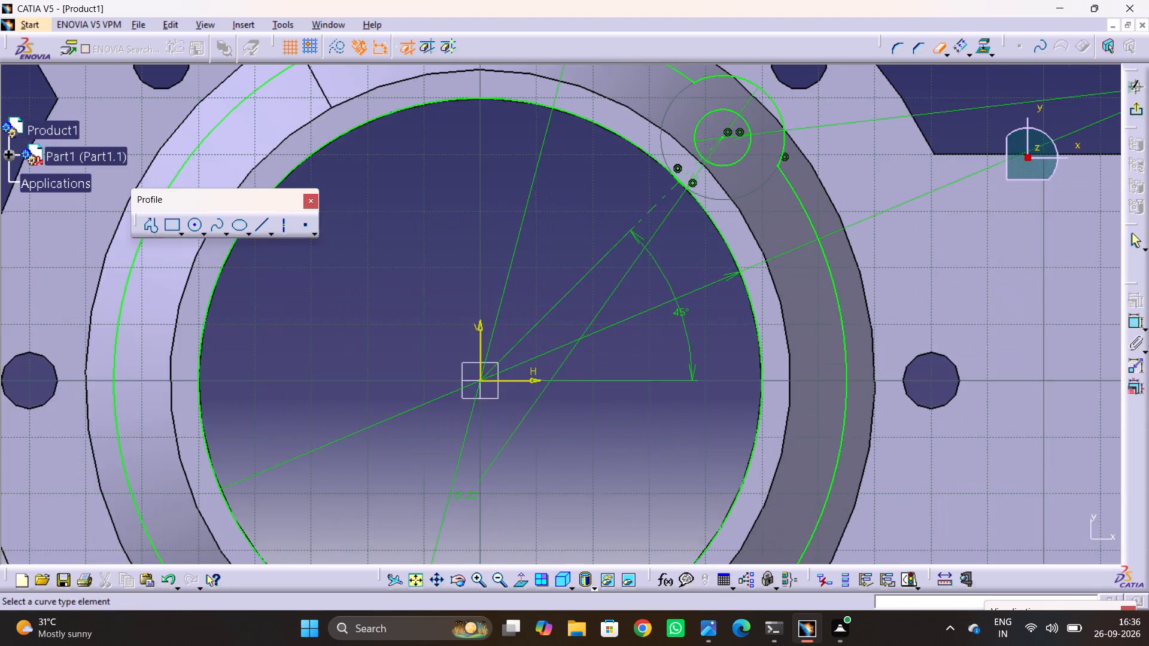
Mirror the trimmed lug outline and its 10 mm hole circle about the sketch's vertical axis.
middle_drag(734, 160, 646, 246)
key(Escape)
key(Escape)
key(Escape)
key(Escape)
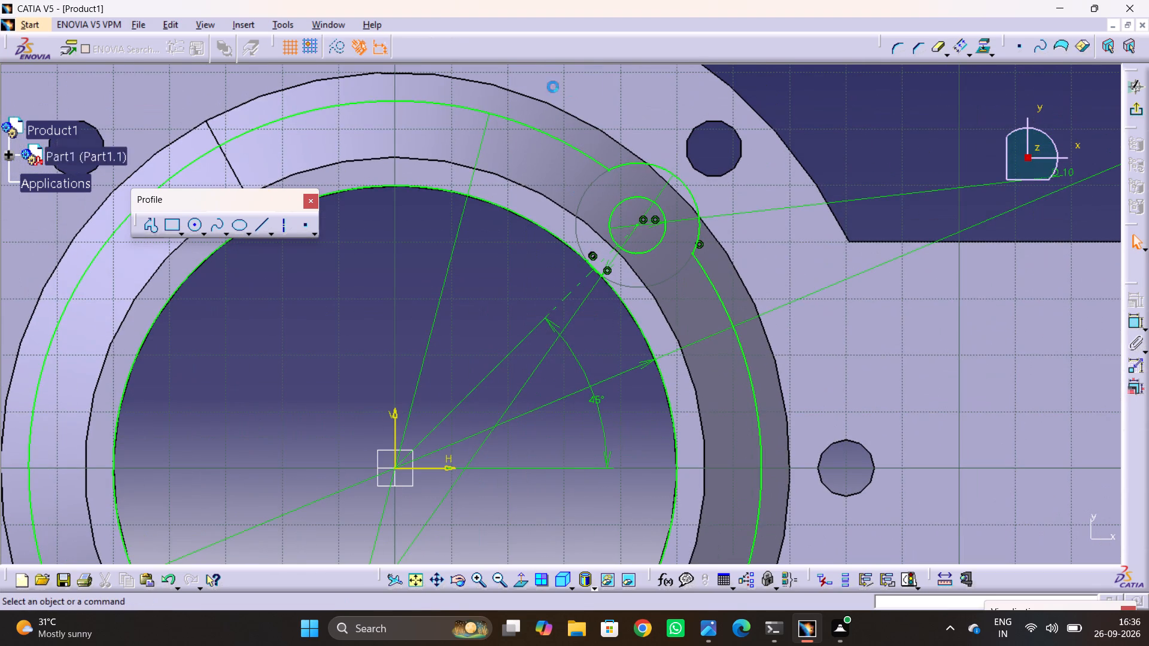
ctrl+middle_drag(464, 348, 464, 408)
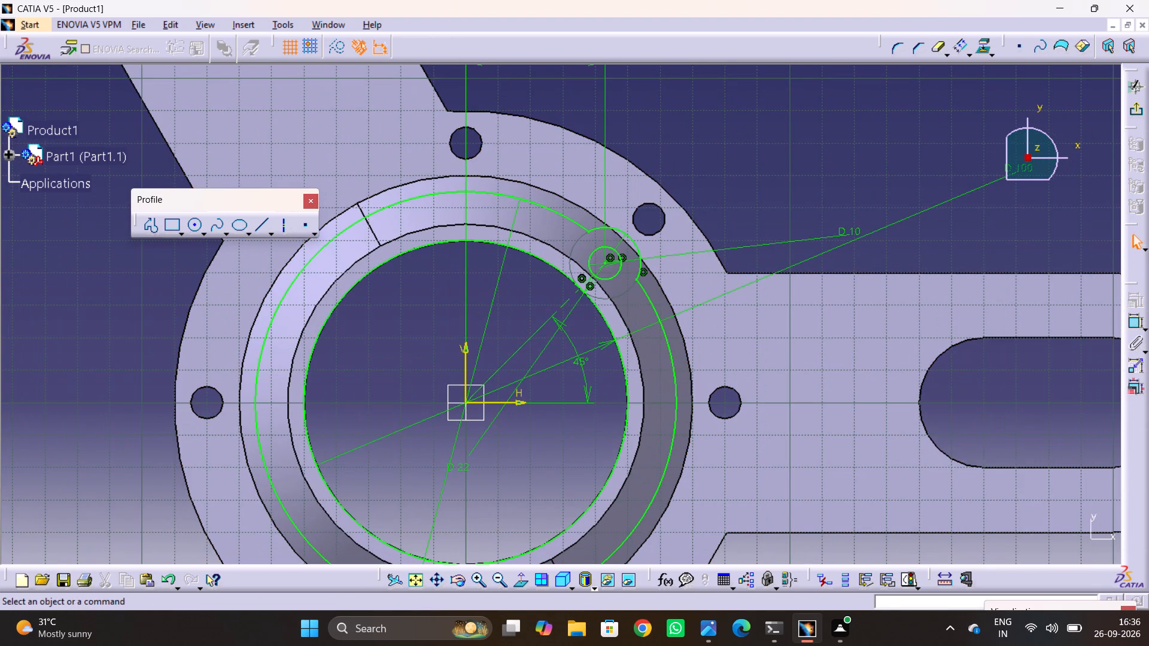
drag(530, 90, 656, 312)
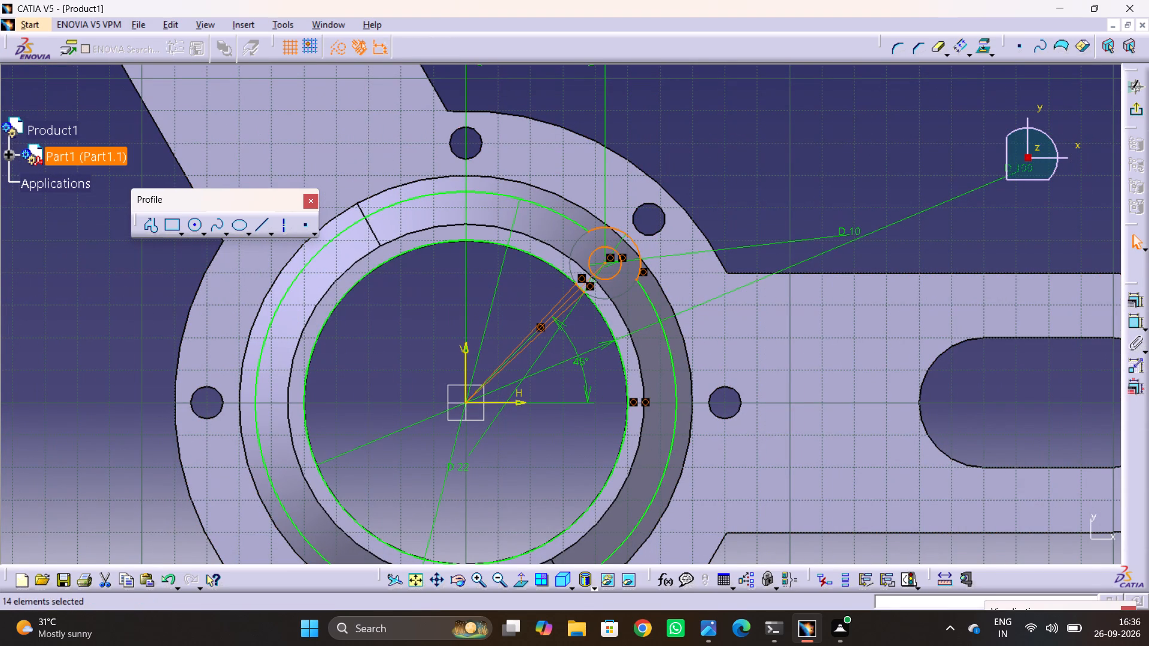
click(969, 56)
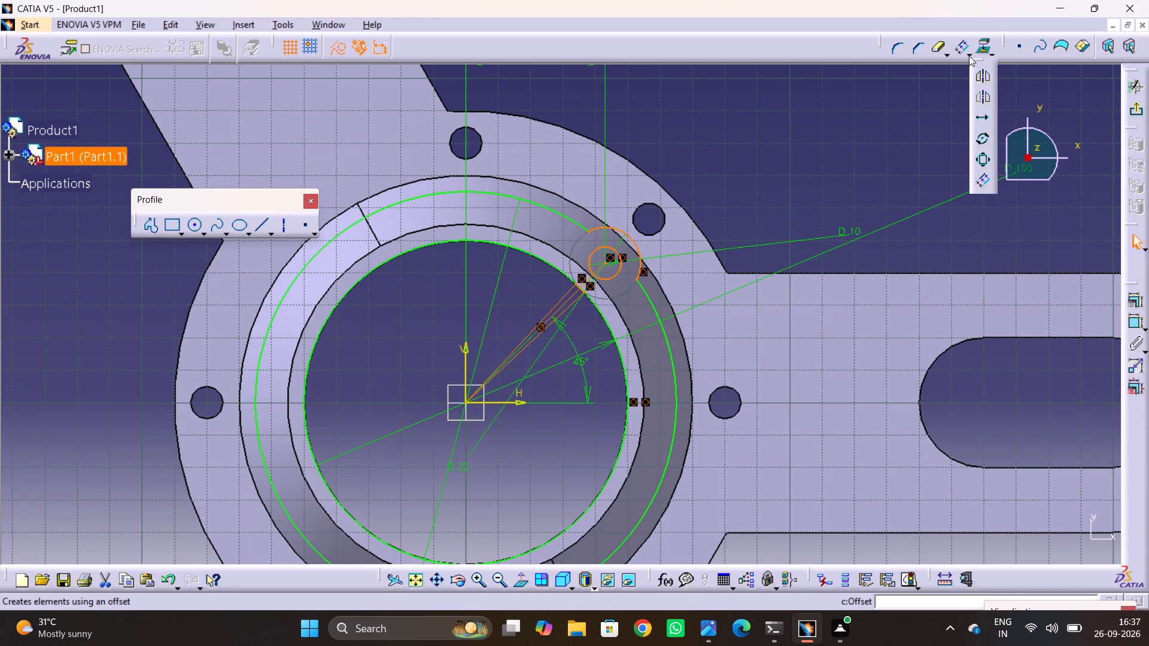
click(983, 75)
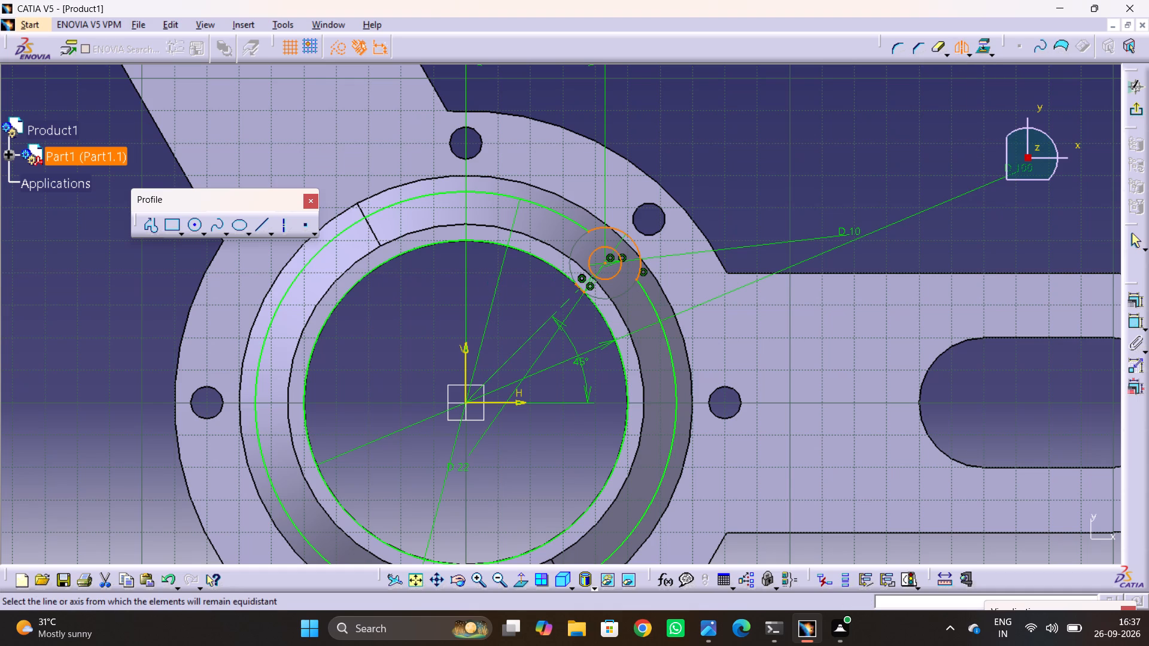
click(466, 360)
click(421, 307)
Mirror both upper lugs and their hole circles about the horizontal axis to get four lugs on the flange ring.
drag(95, 208, 255, 290)
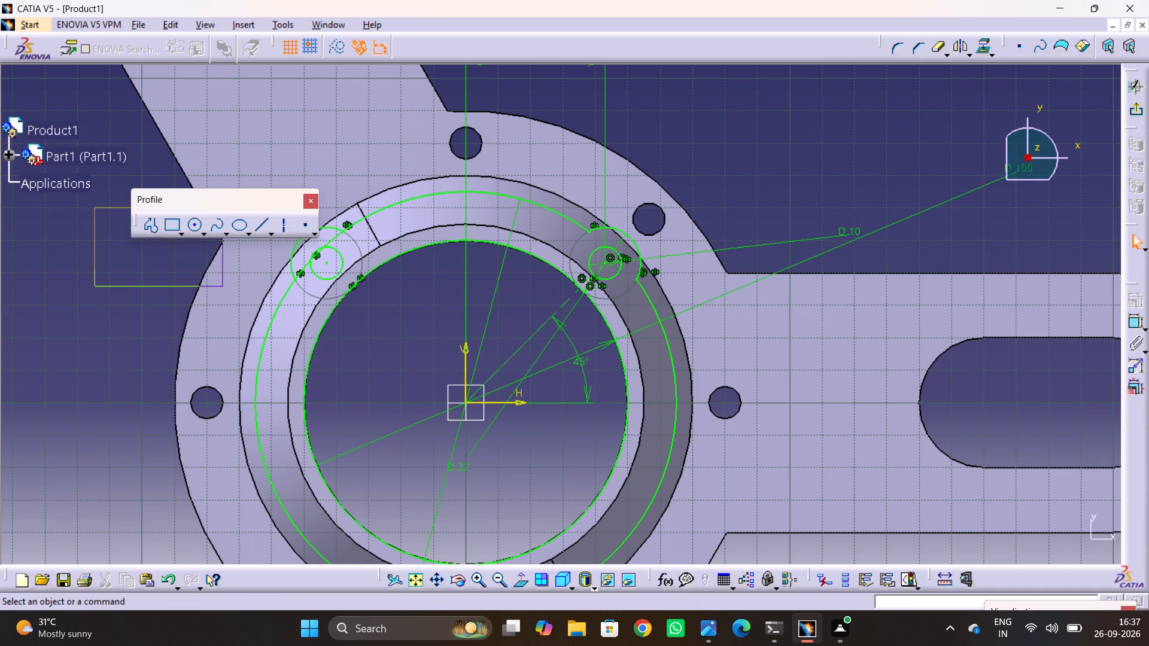
drag(255, 290, 706, 336)
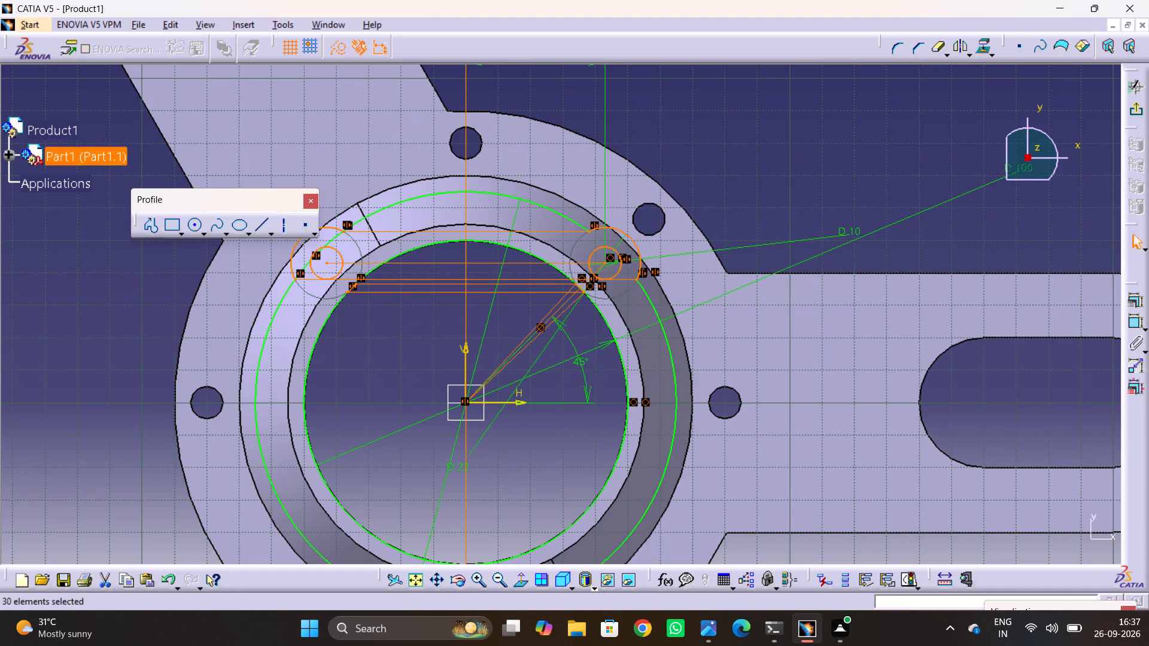
click(961, 47)
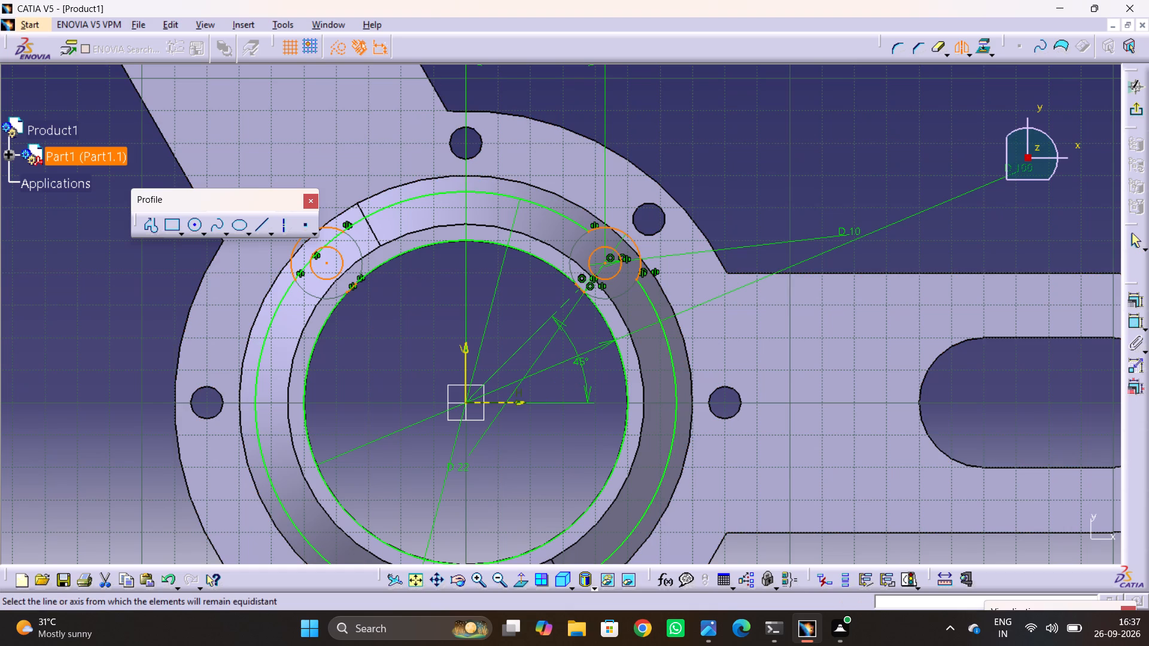
click(500, 404)
Quick Trim the outer flange circle's arc pieces lying inside the upper-left lug, including those crossing its hole.
middle_drag(552, 422, 713, 361)
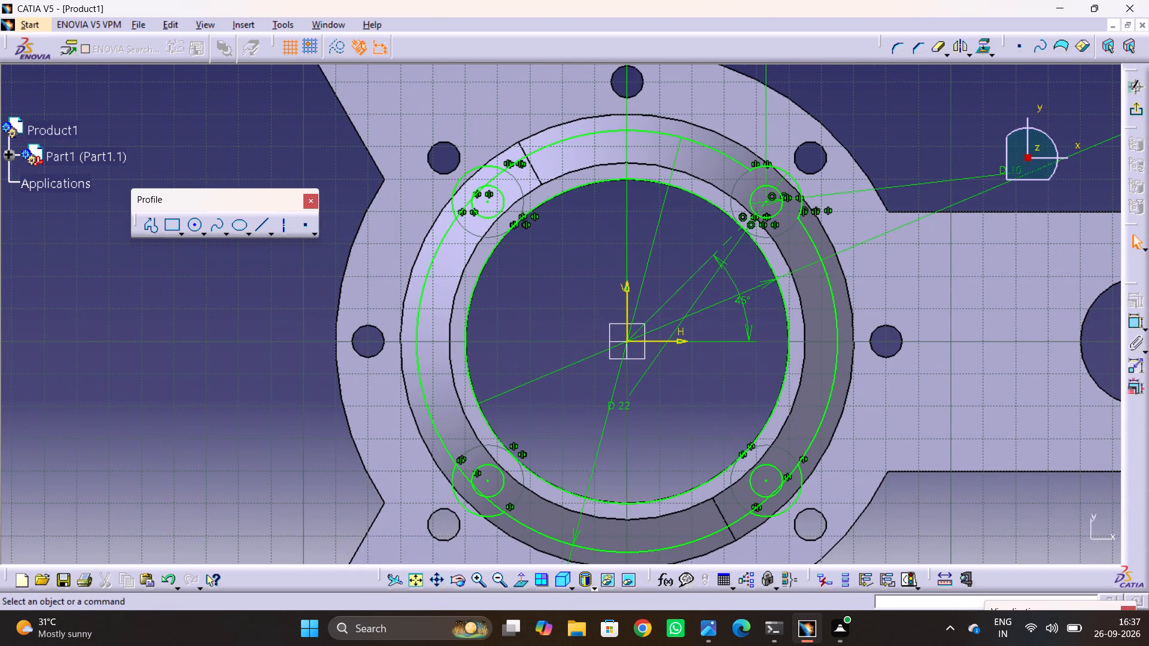
double_click(935, 47)
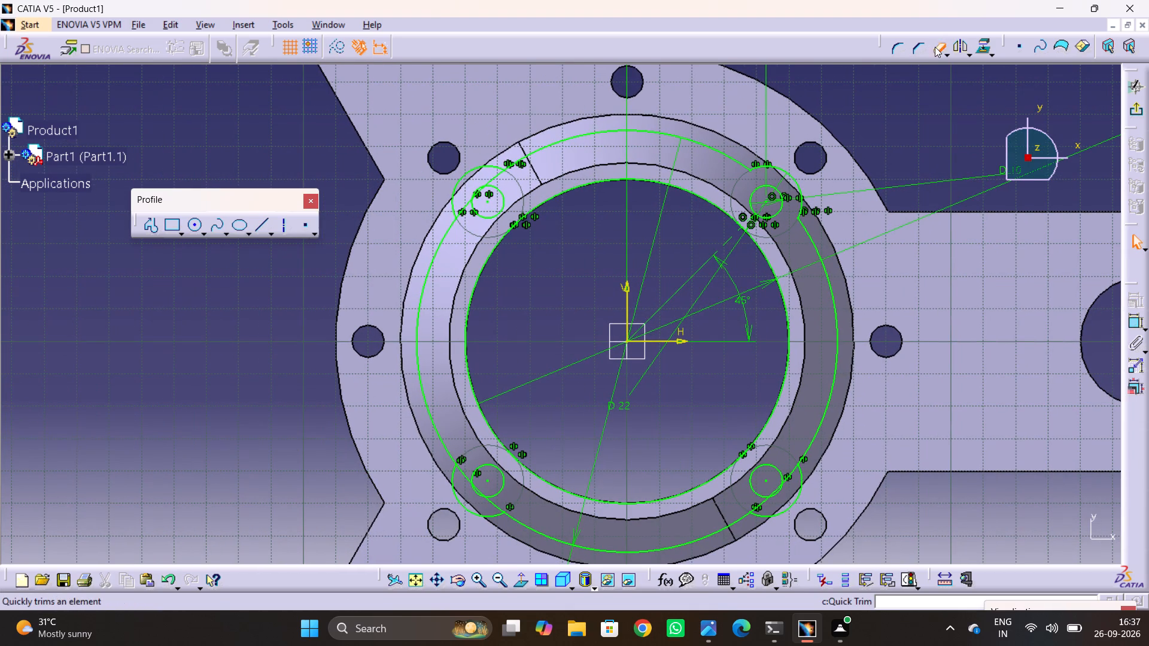
ctrl+middle_drag(517, 243, 536, 138)
middle_drag(561, 185, 745, 452)
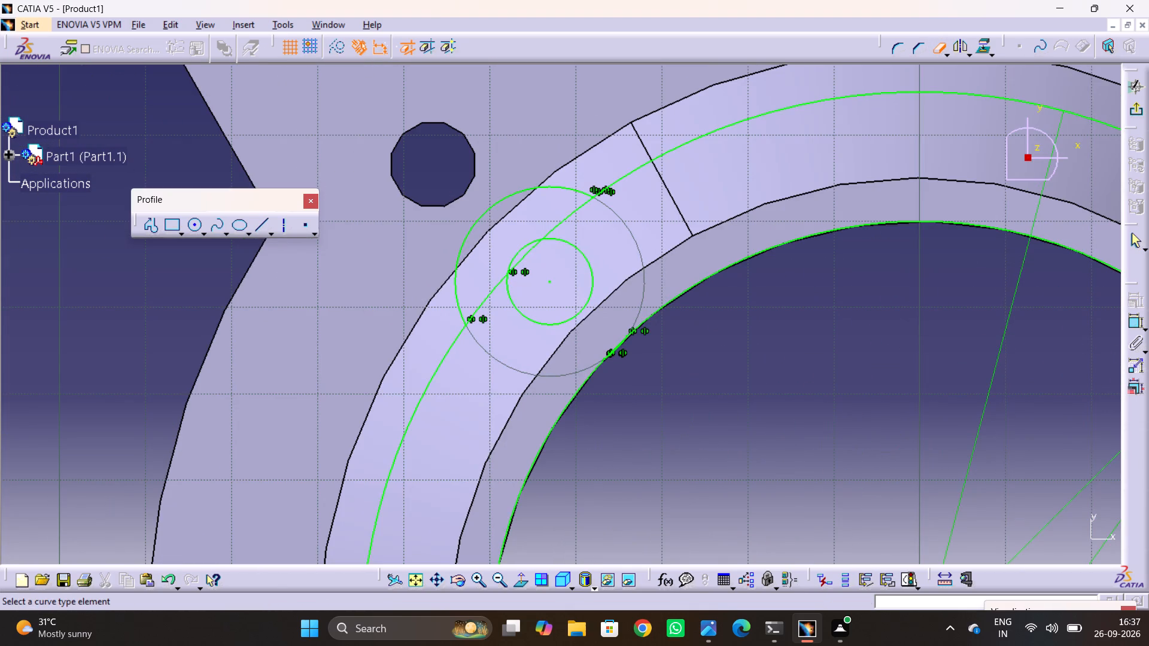
click(527, 257)
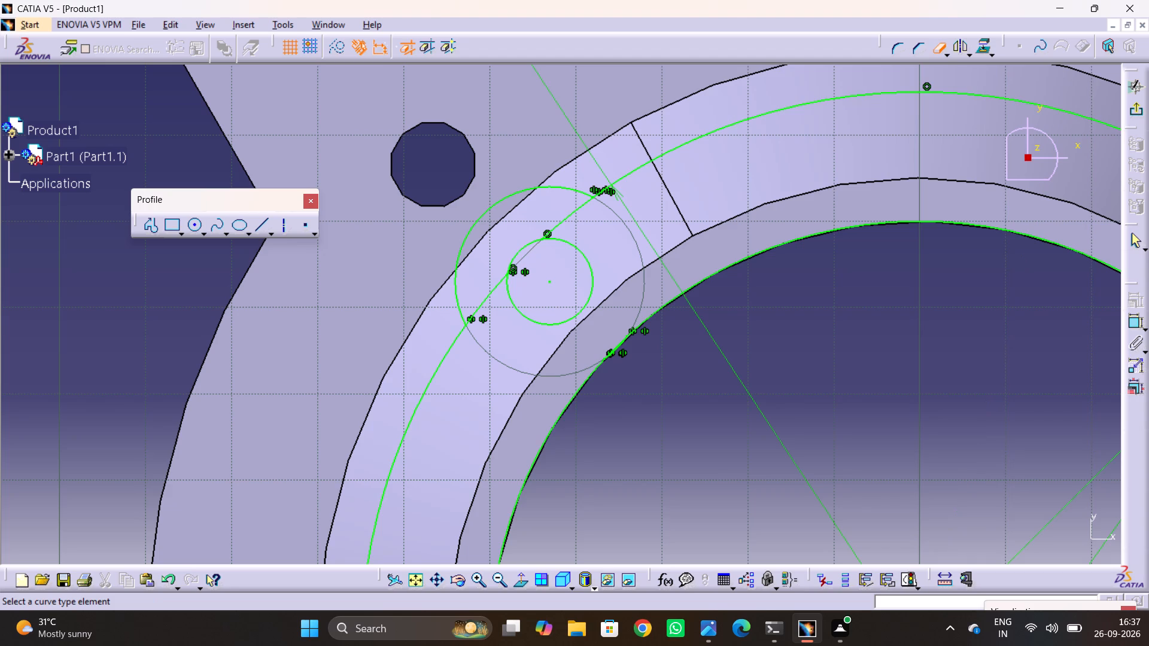
ctrl+middle_drag(701, 342, 720, 423)
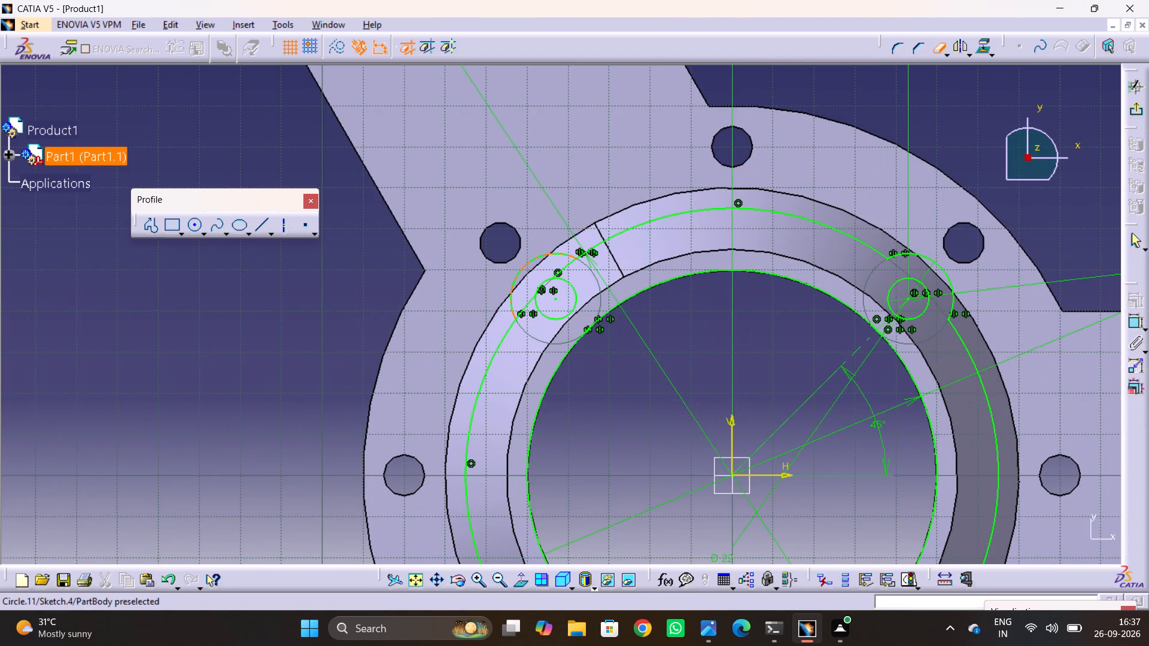
click(570, 266)
click(519, 316)
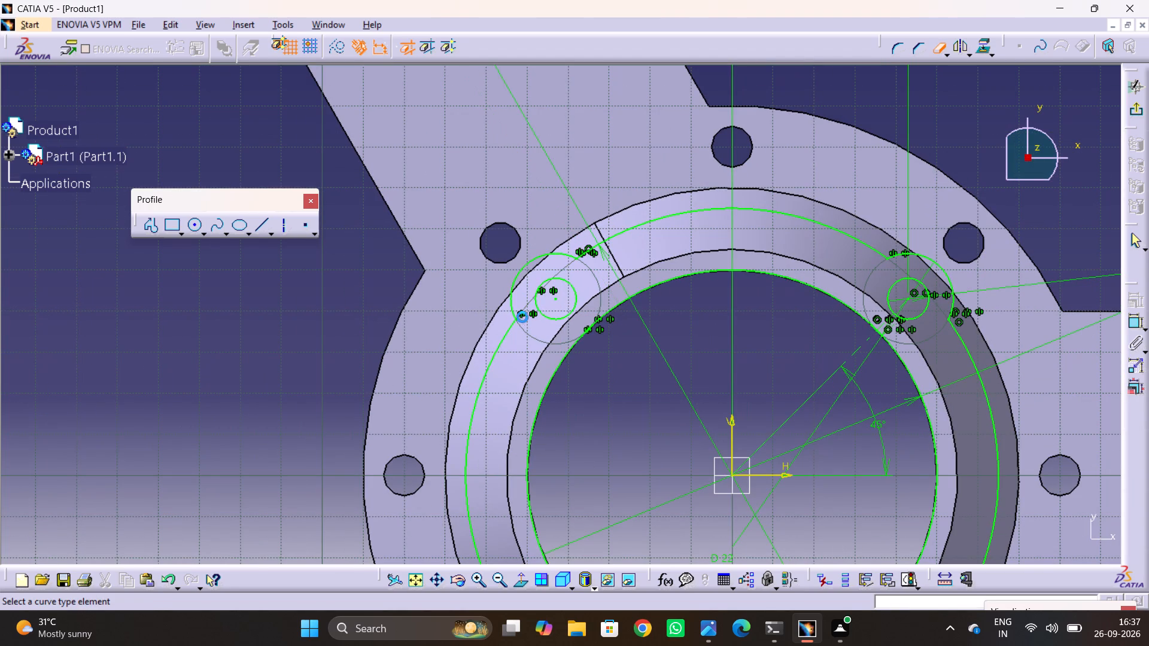
Quick Trim the outer flange circle's arc pieces lying inside the lower-left lug and its hole.
middle_drag(631, 370, 580, 220)
middle_drag(572, 284, 548, 214)
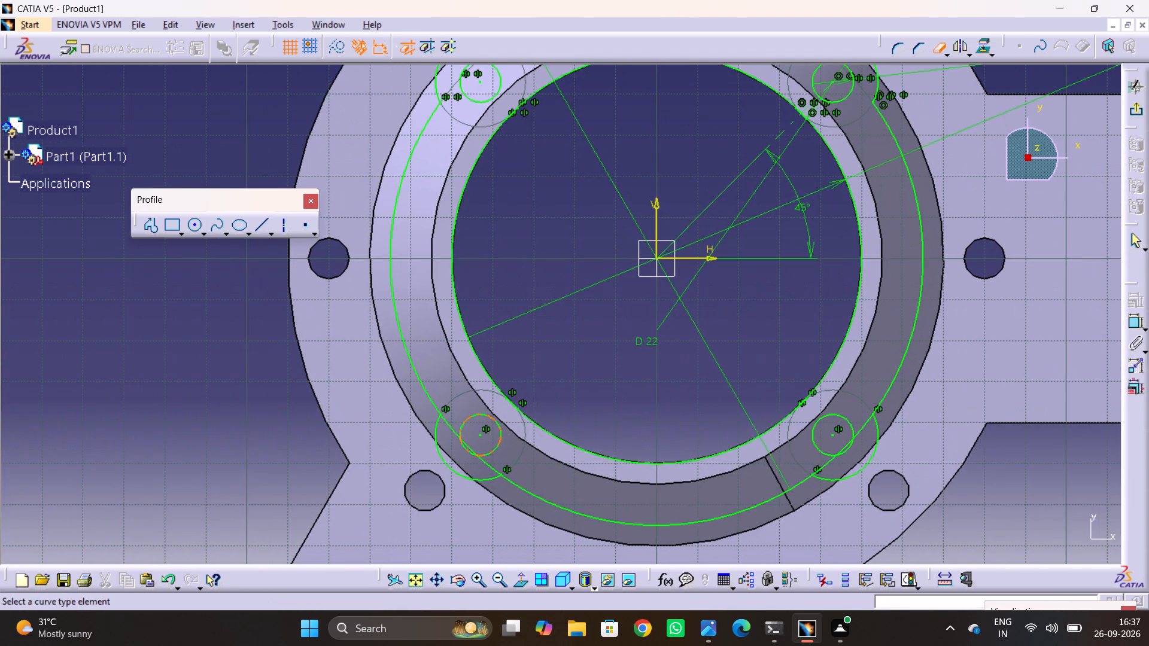
click(453, 435)
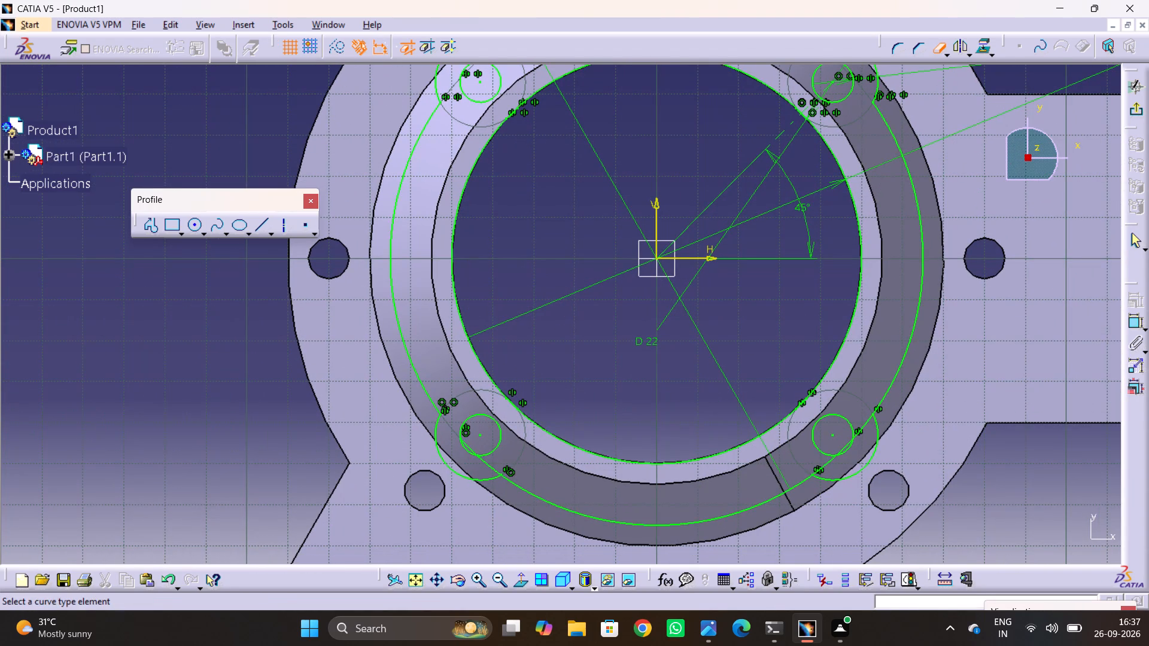
click(490, 463)
click(469, 451)
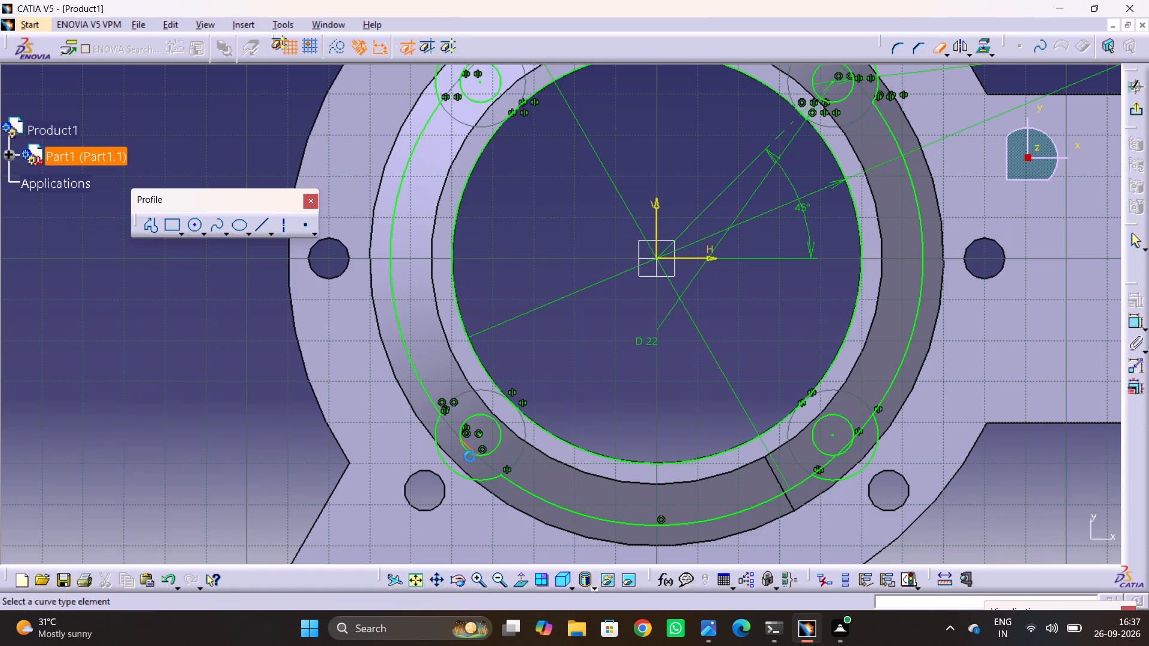
Quick Trim the outer flange circle's arc pieces inside the lower-right lug and its hole, and end the trimming.
middle_drag(567, 486, 488, 381)
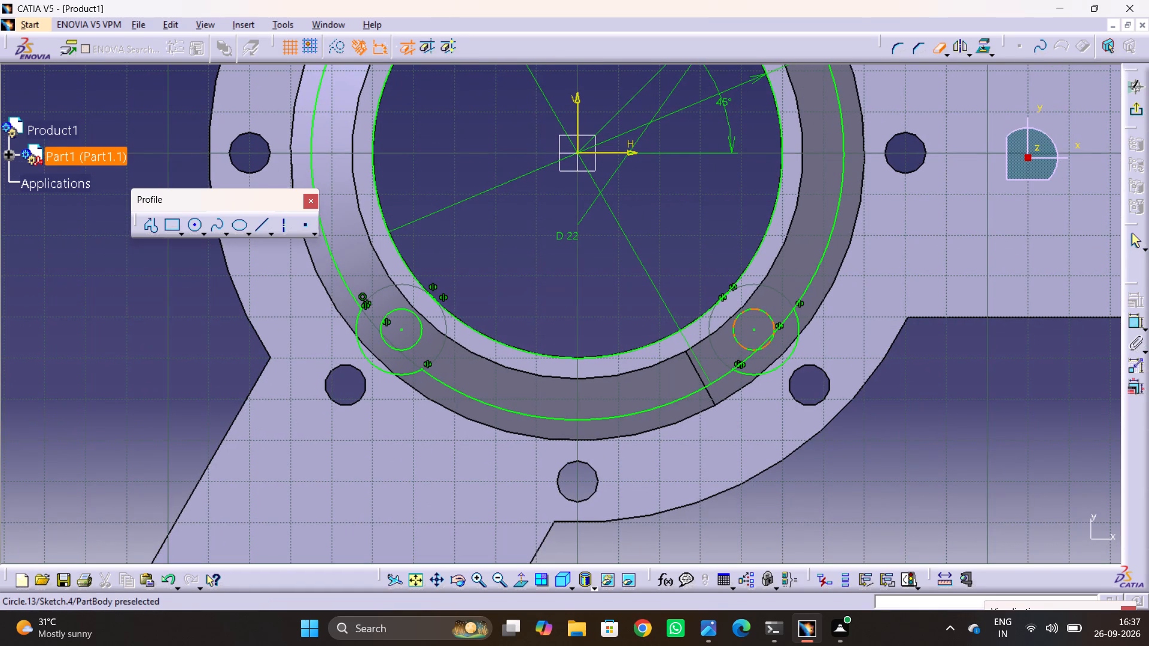
click(766, 342)
click(749, 359)
click(788, 318)
click(984, 432)
key(Escape)
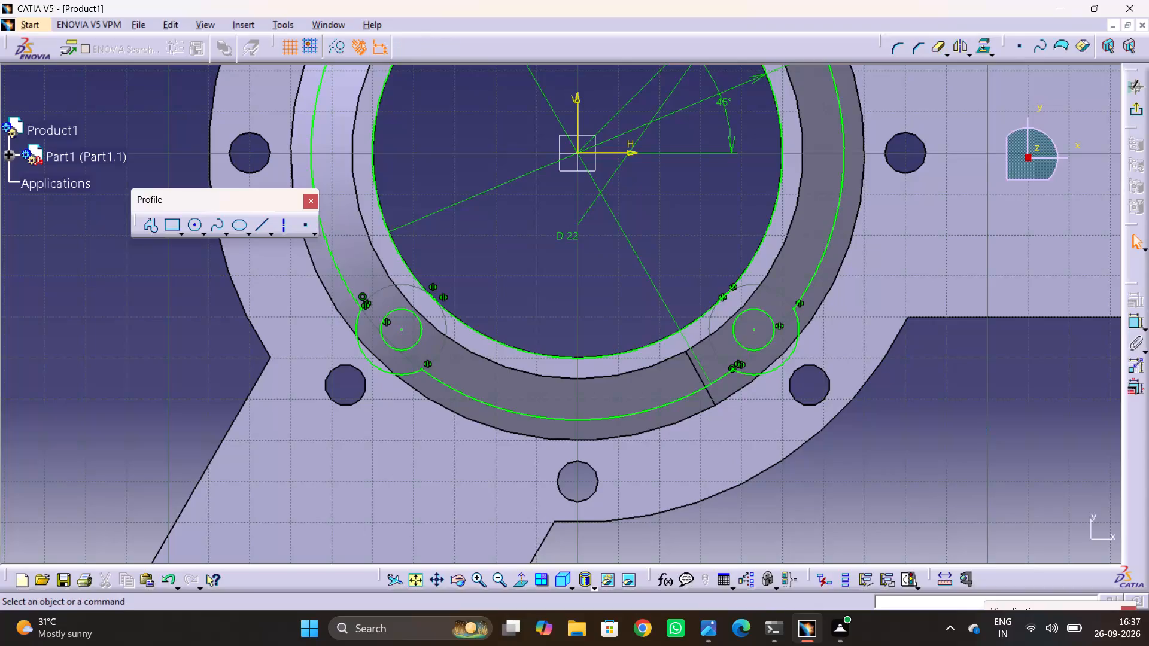
key(Escape)
key(Escape)
key(Escape)
key(Escape)
key(Escape)
key(Escape)
key(Escape)
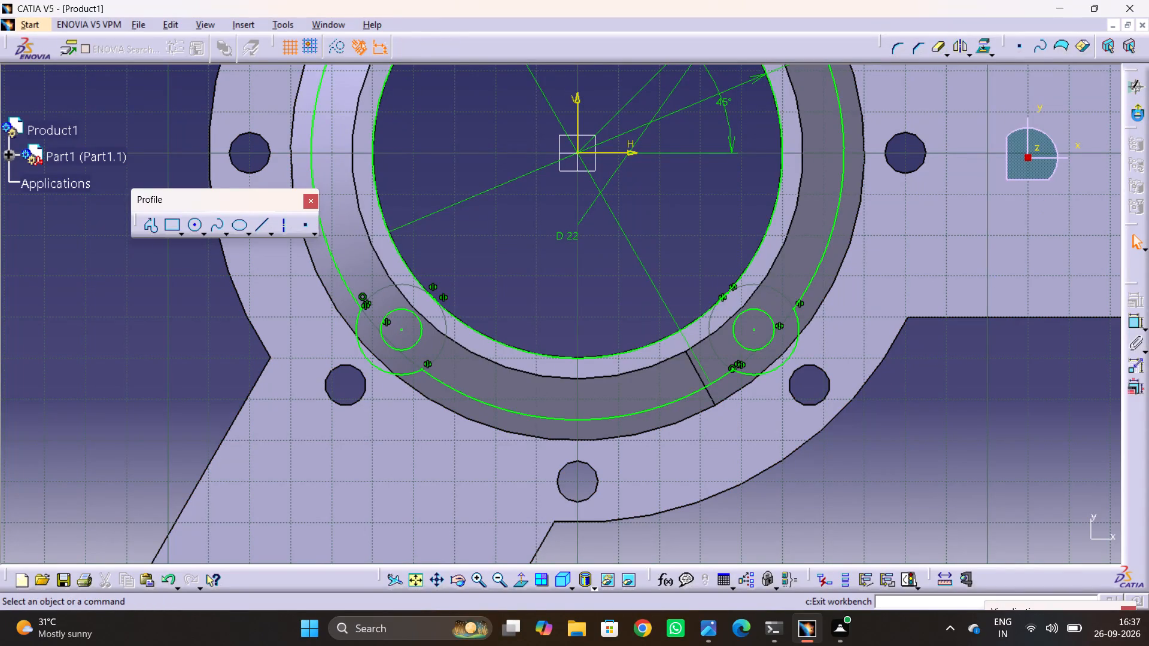
Exit the sketch and check the flange profile against the part in the 3D view.
click(1142, 115)
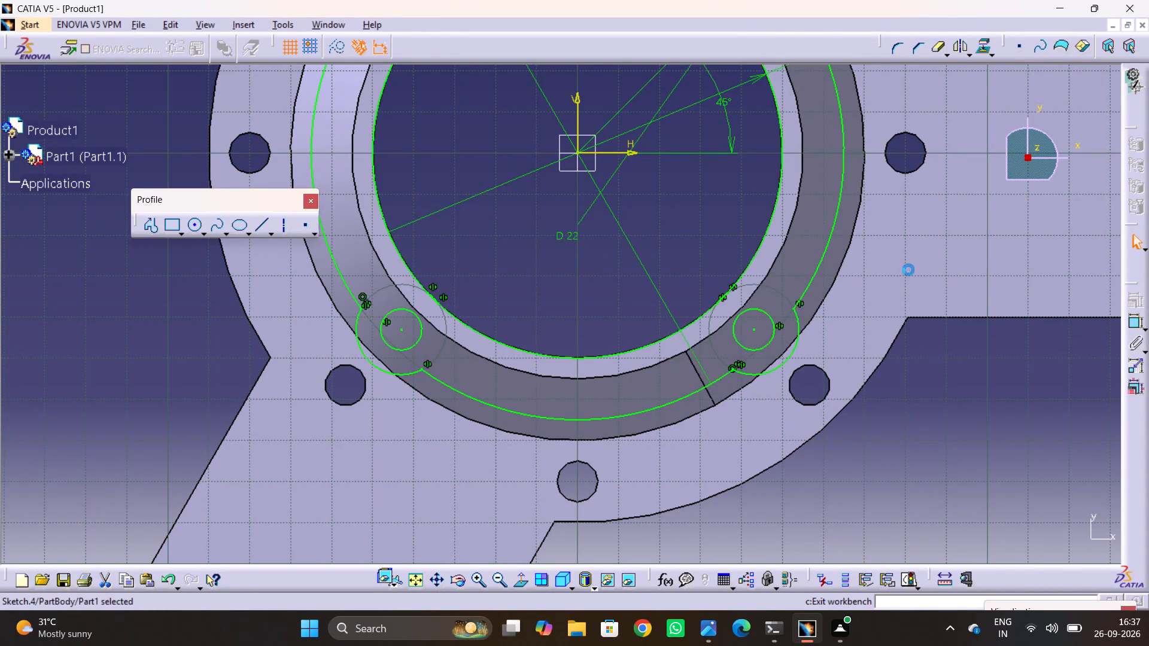
click(259, 361)
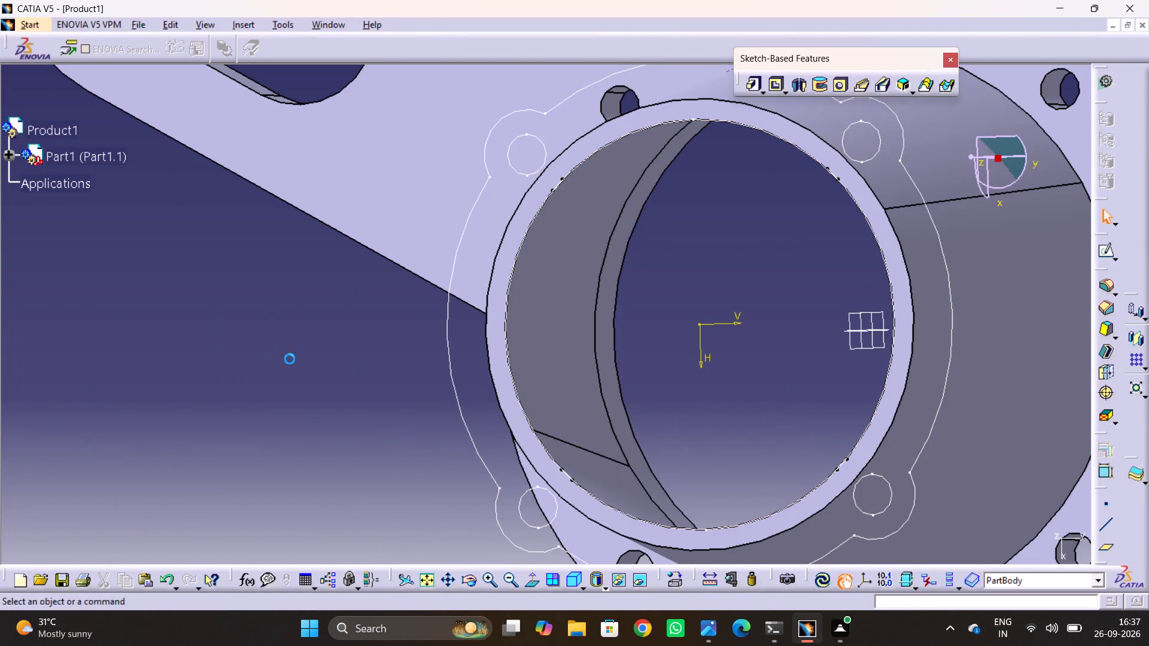
middle_drag(560, 409, 440, 393)
key(Escape)
key(Escape)
key(Escape)
key(Escape)
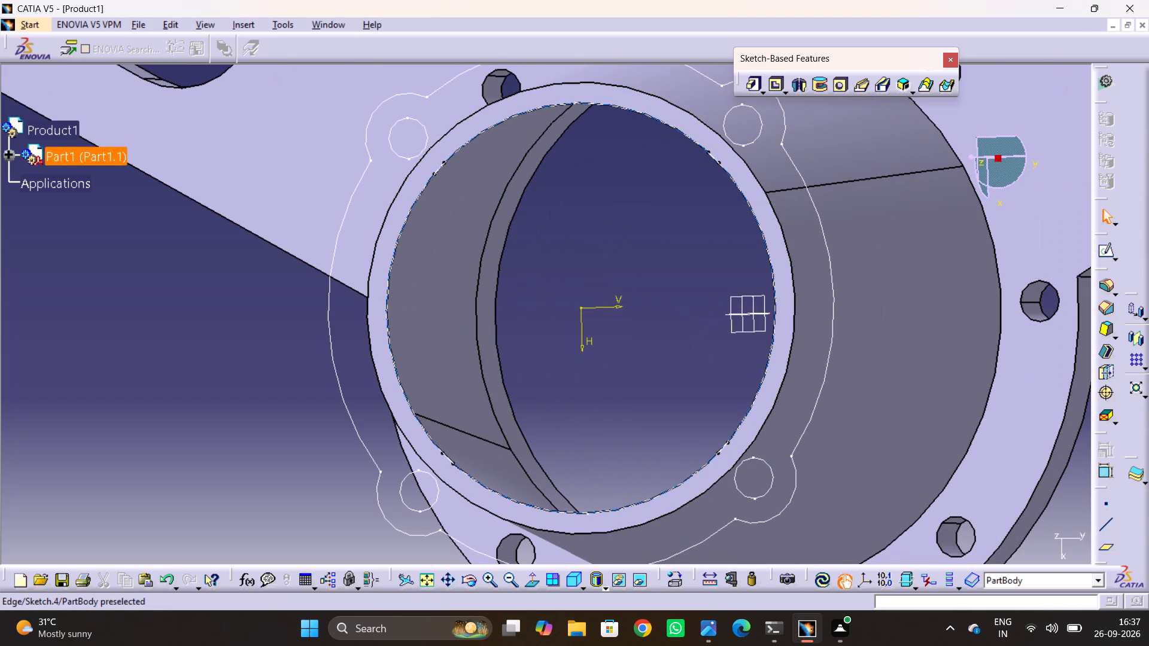
Reopen the flange sketch and delete the leftover lug arc at the bore circle beside the lower-right lug.
click(713, 463)
click(713, 463)
double_click(713, 463)
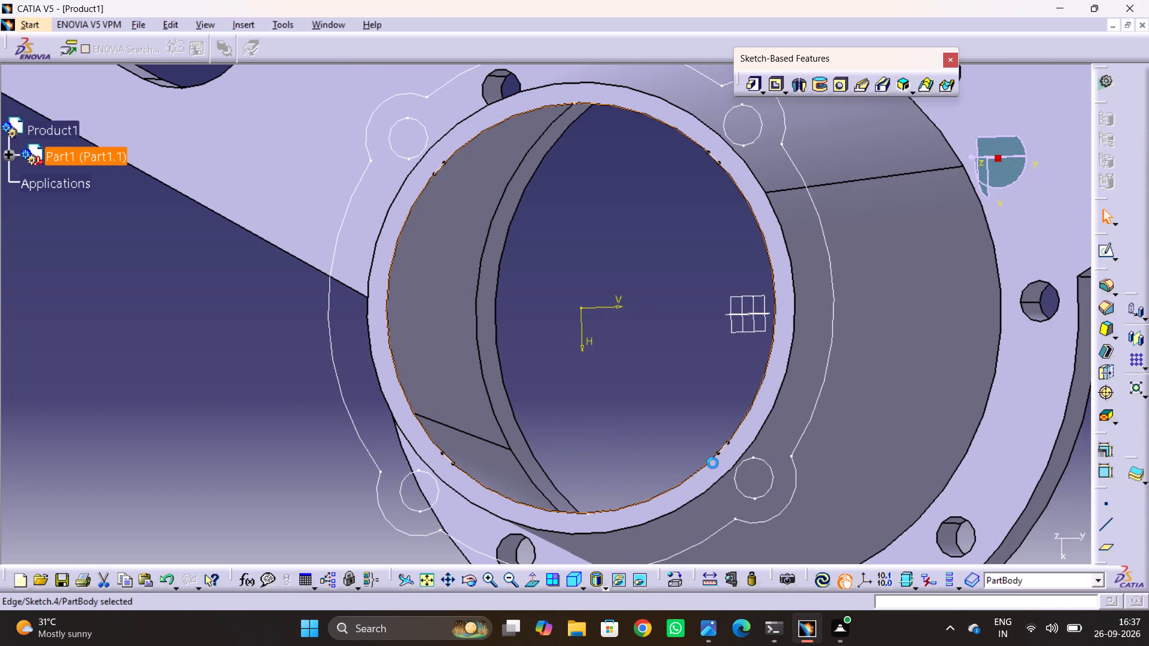
key(Escape)
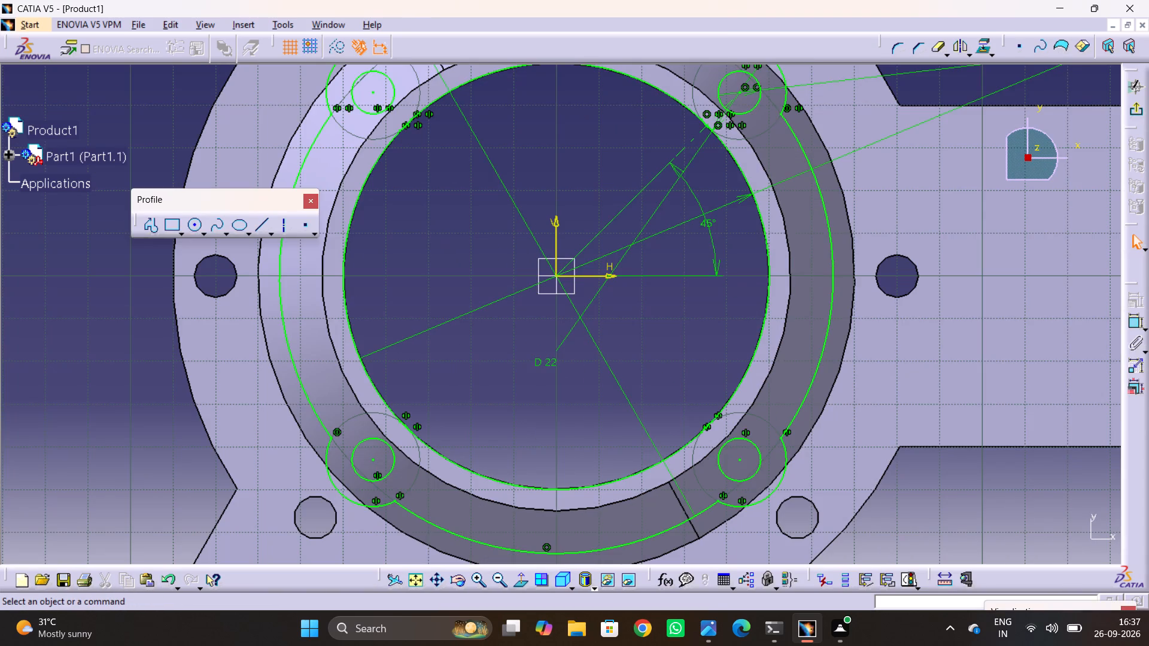
key(Escape)
ctrl+middle_drag(704, 416, 762, 248)
middle_drag(812, 364, 580, 163)
middle_drag(718, 396, 388, 99)
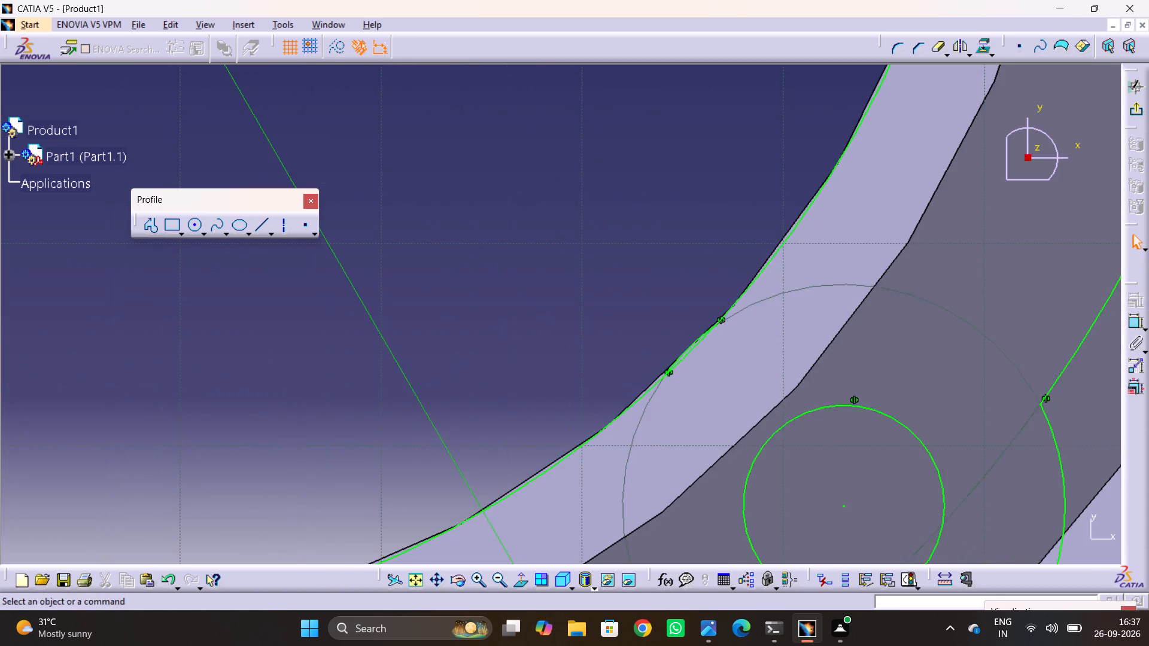
middle_drag(576, 324, 511, 221)
ctrl+middle_drag(597, 218, 643, 88)
middle_drag(675, 169, 516, 324)
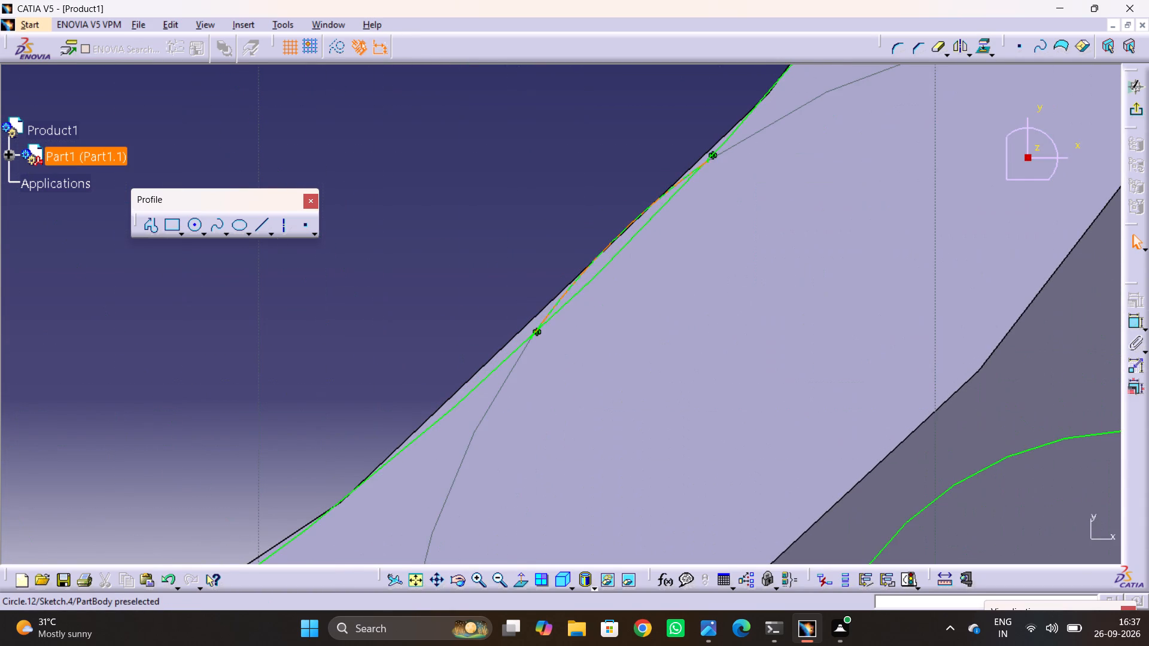
click(614, 233)
key(Delete)
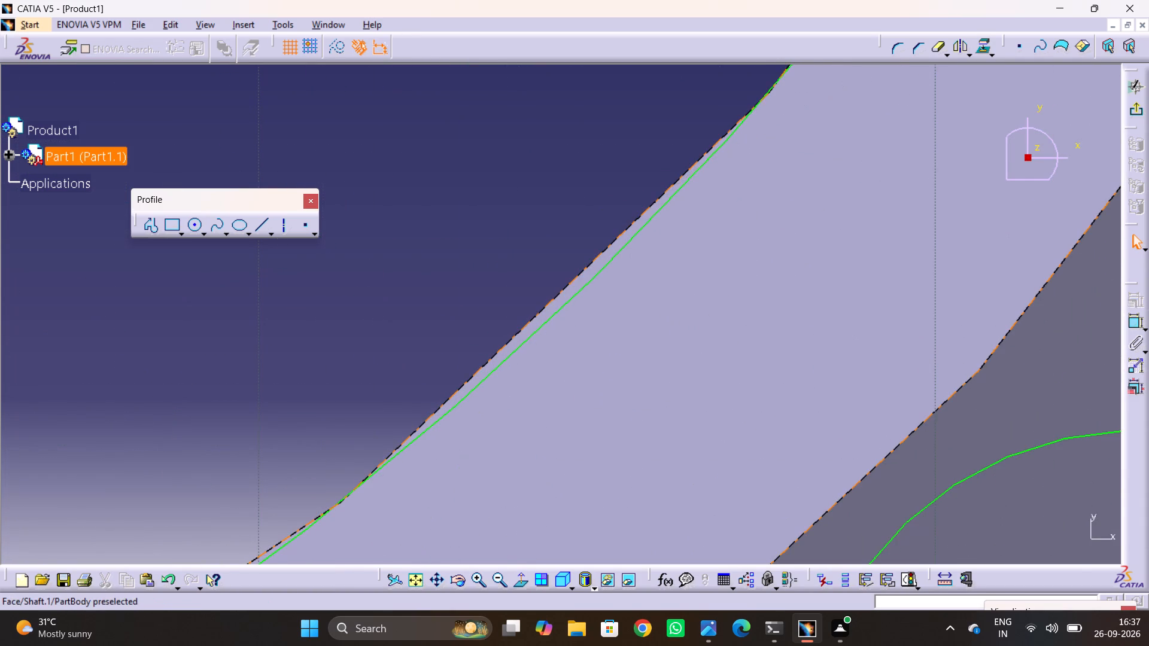
Delete the leftover lug arc at the bore circle beside the lower-left lug.
ctrl+middle_drag(649, 215, 683, 401)
middle_drag(649, 300, 692, 378)
ctrl+middle_drag(616, 197, 658, 346)
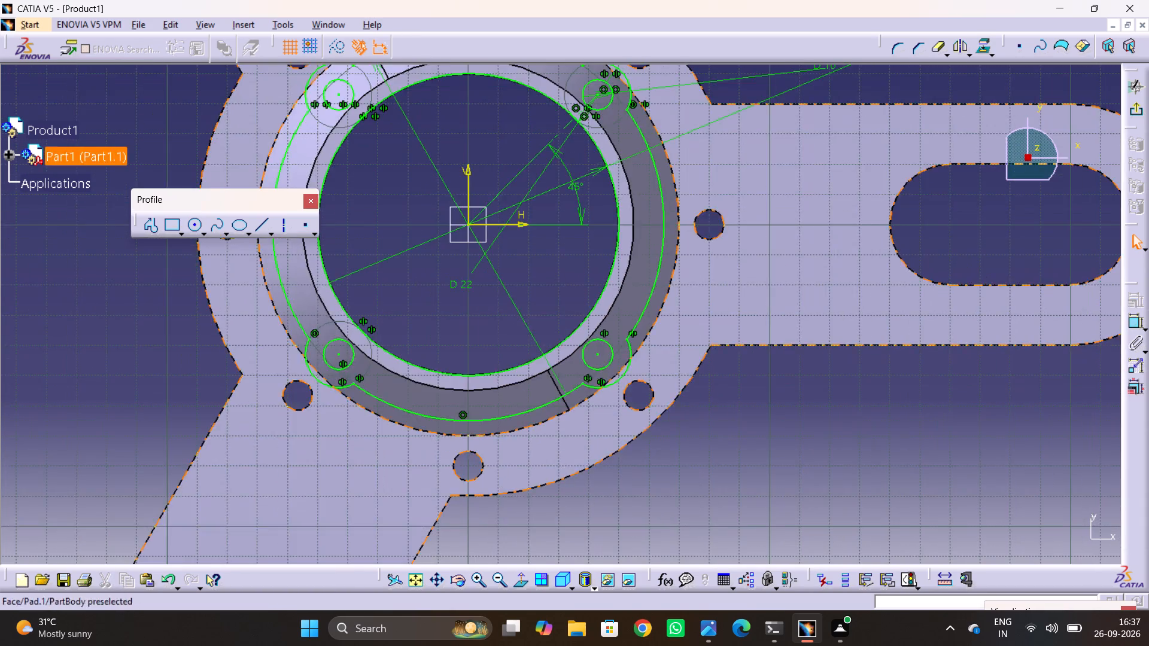
middle_drag(494, 292, 731, 316)
ctrl+middle_drag(620, 356, 675, 169)
middle_drag(721, 398, 631, 249)
ctrl+middle_drag(665, 358, 680, 267)
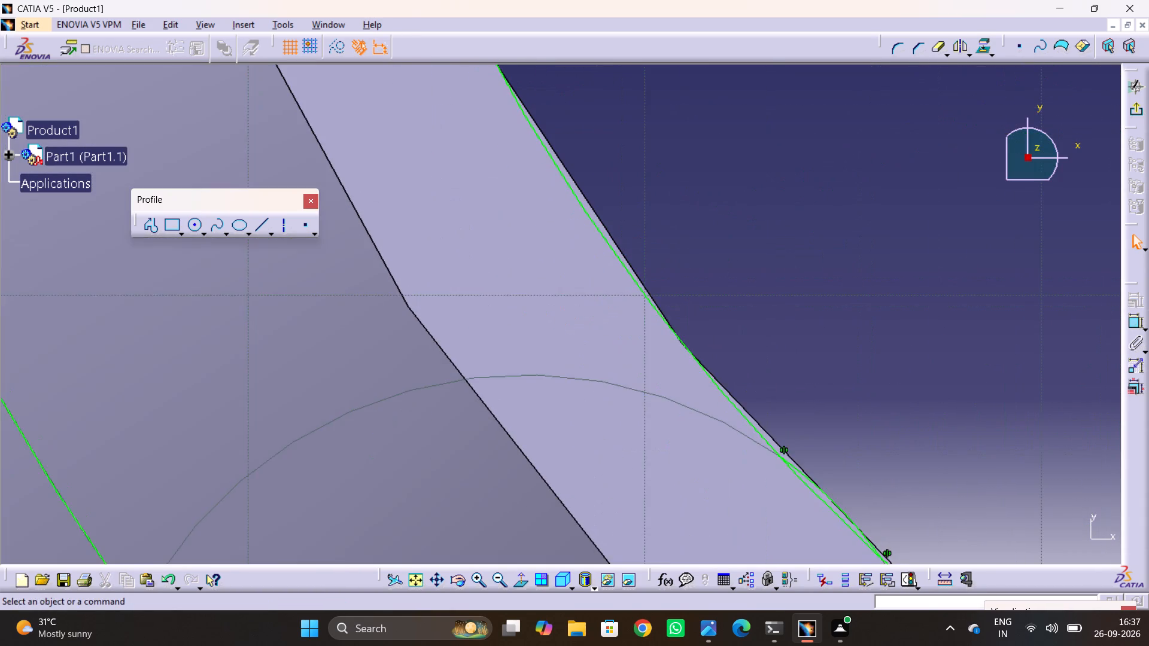
middle_drag(803, 432, 709, 311)
click(735, 382)
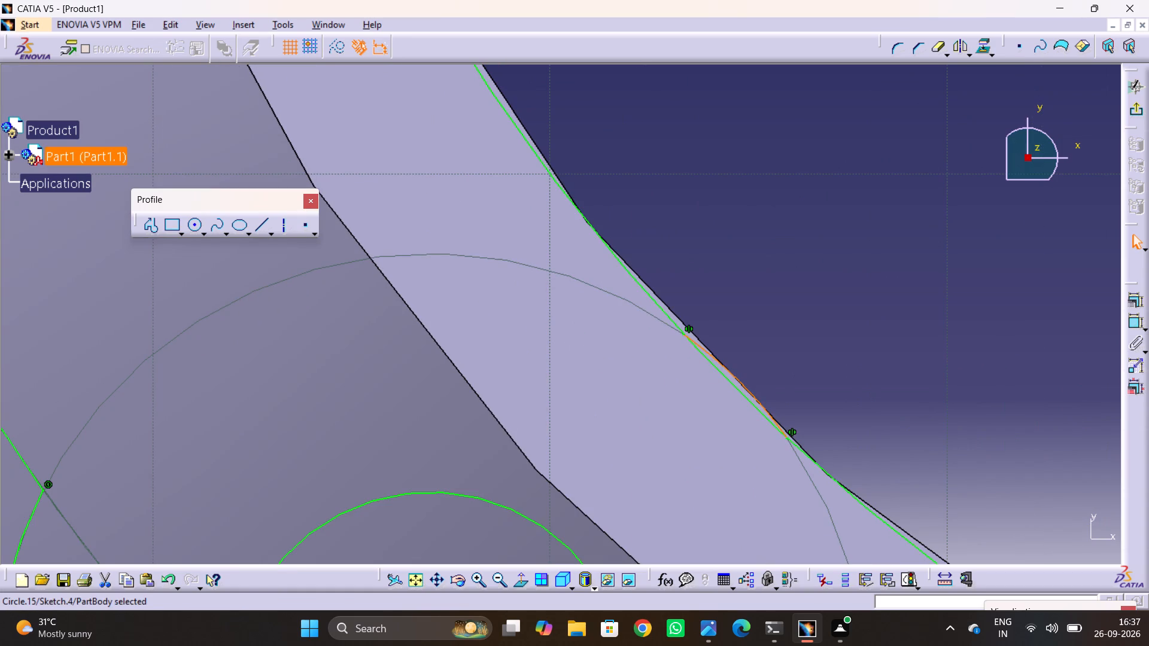
key(Delete)
Delete the leftover lug arc at the bore circle beside the upper-right lug.
middle_drag(810, 238, 862, 498)
ctrl+middle_drag(649, 188, 664, 239)
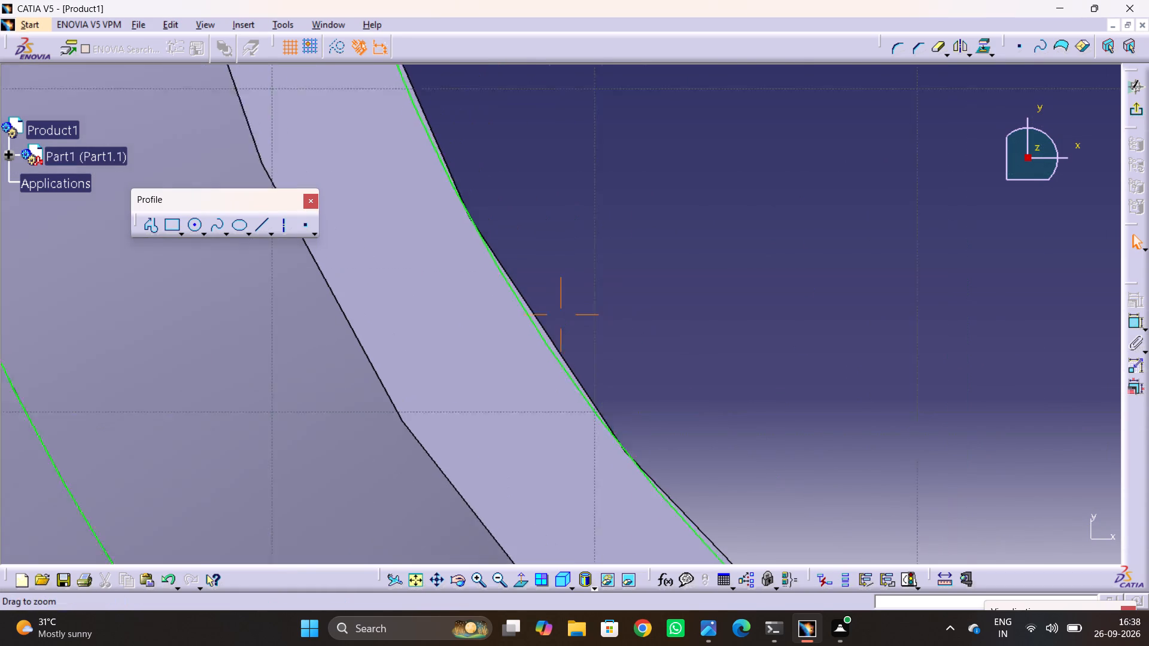
ctrl+middle_drag(664, 239, 753, 501)
ctrl+middle_drag(756, 167, 788, 0)
middle_drag(820, 139, 360, 502)
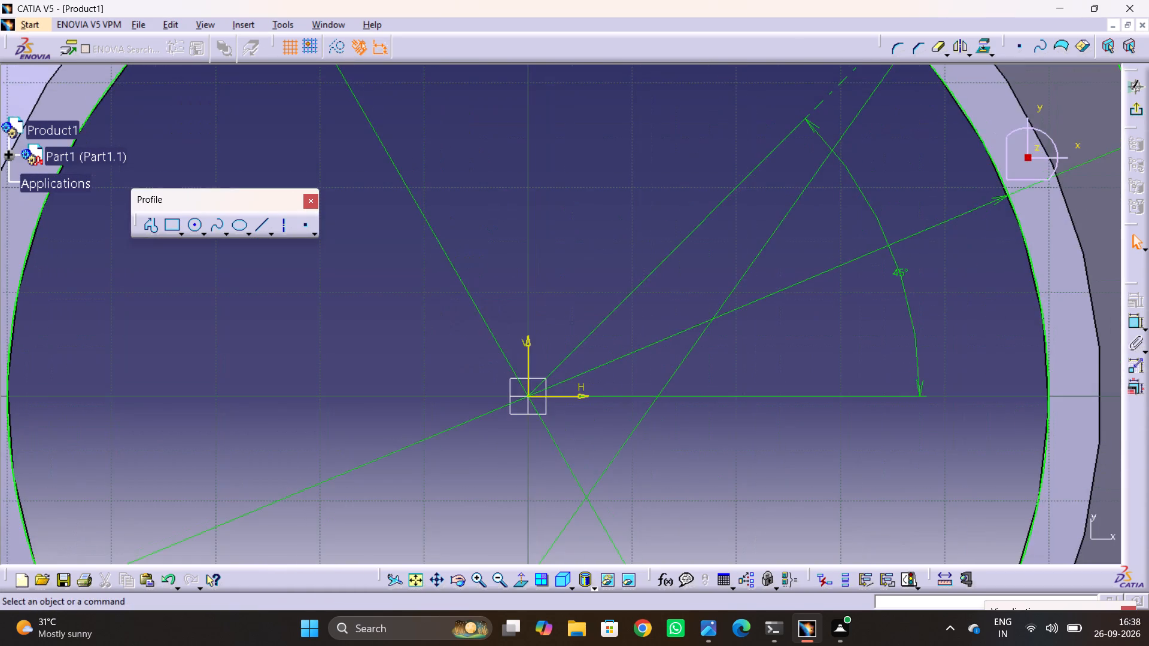
middle_drag(834, 191, 625, 459)
ctrl+middle_drag(736, 301, 843, 69)
middle_drag(863, 114, 221, 421)
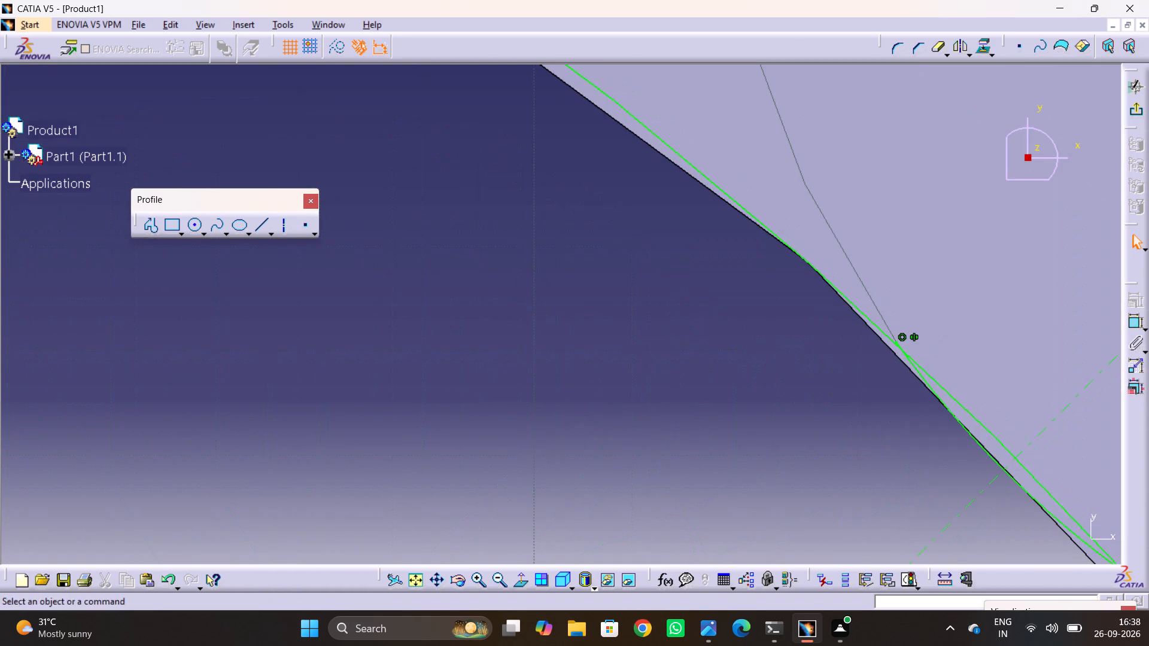
click(950, 408)
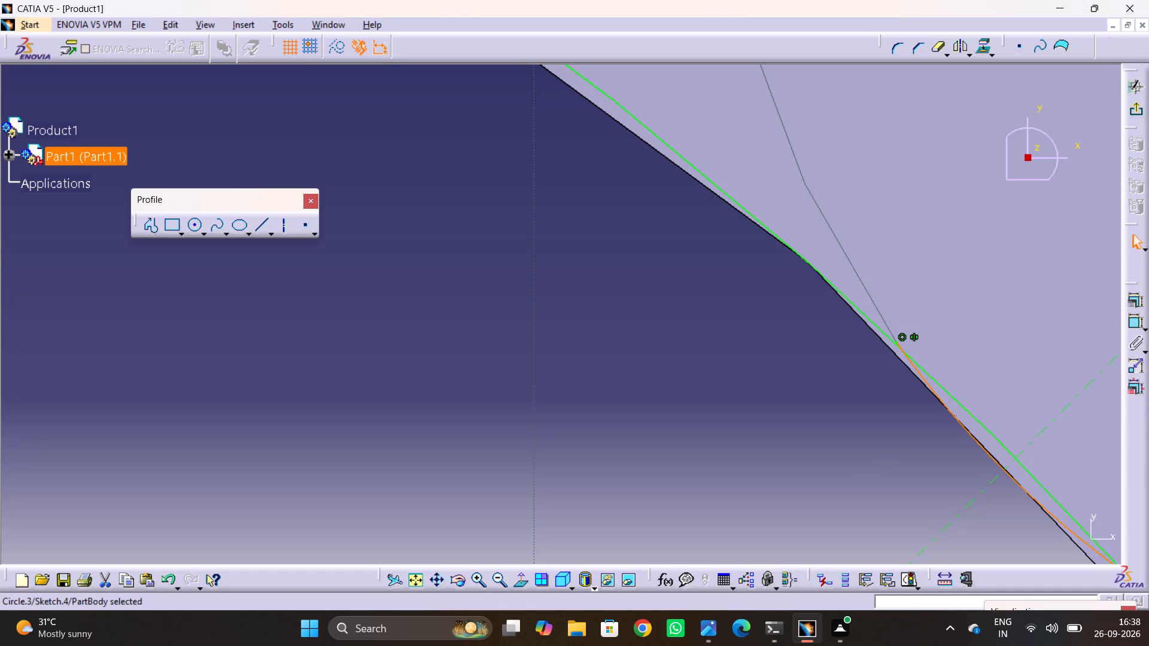
key(Delete)
Delete the leftover lug arc at the bore circle beside the upper-left lug and exit the flange sketch.
ctrl+middle_drag(679, 197, 750, 465)
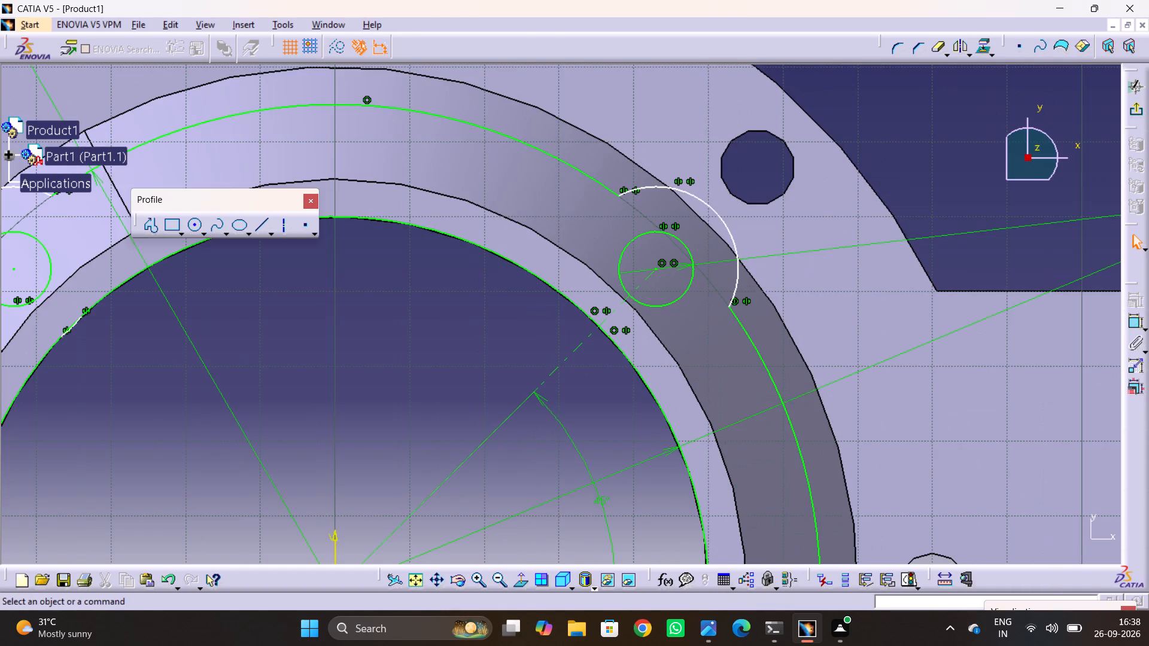
middle_drag(270, 303, 879, 314)
ctrl+middle_drag(716, 344, 718, 310)
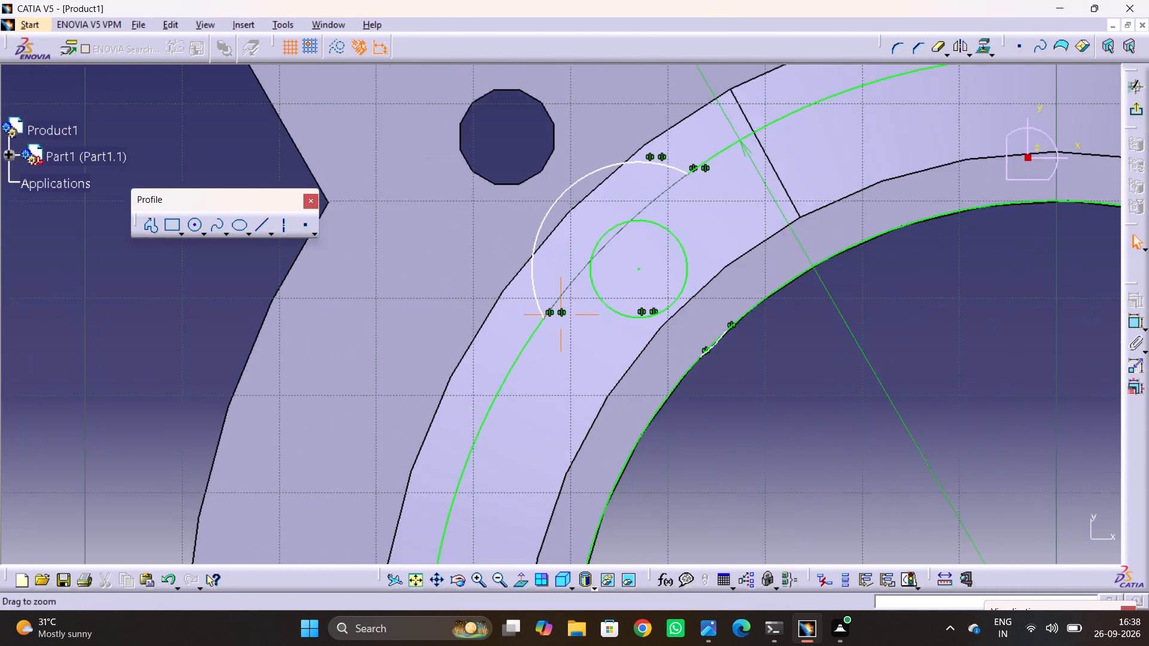
ctrl+middle_drag(718, 310, 771, 212)
middle_drag(935, 438, 503, 321)
ctrl+middle_drag(566, 314, 589, 220)
middle_drag(637, 276, 669, 383)
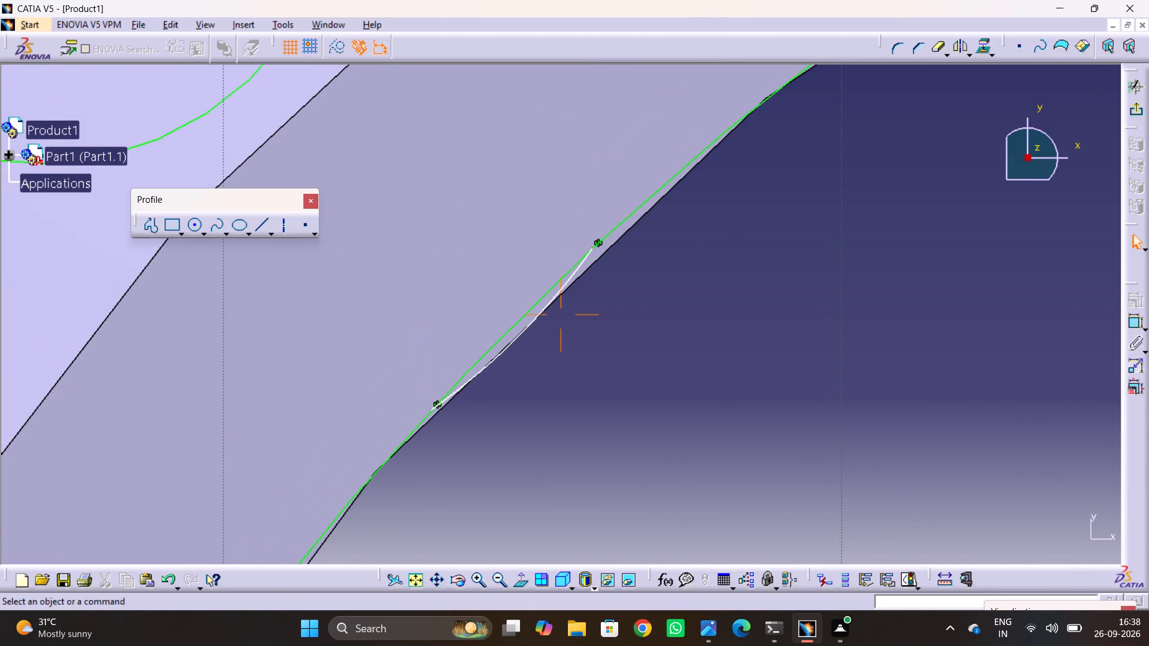
click(524, 333)
key(Delete)
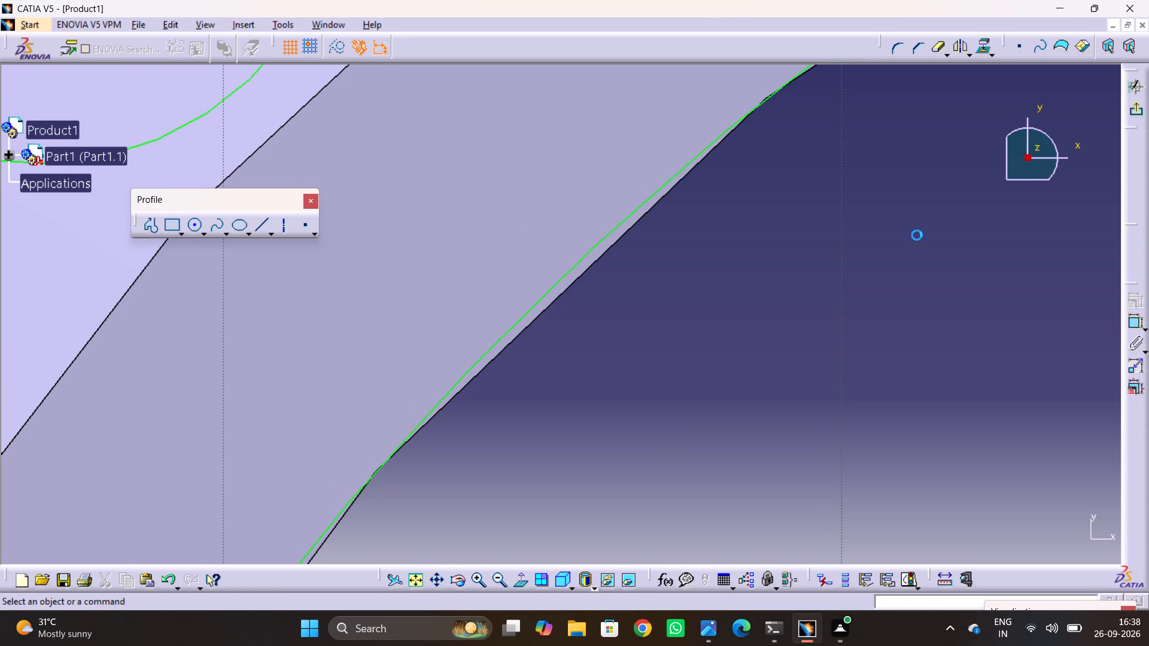
click(1138, 110)
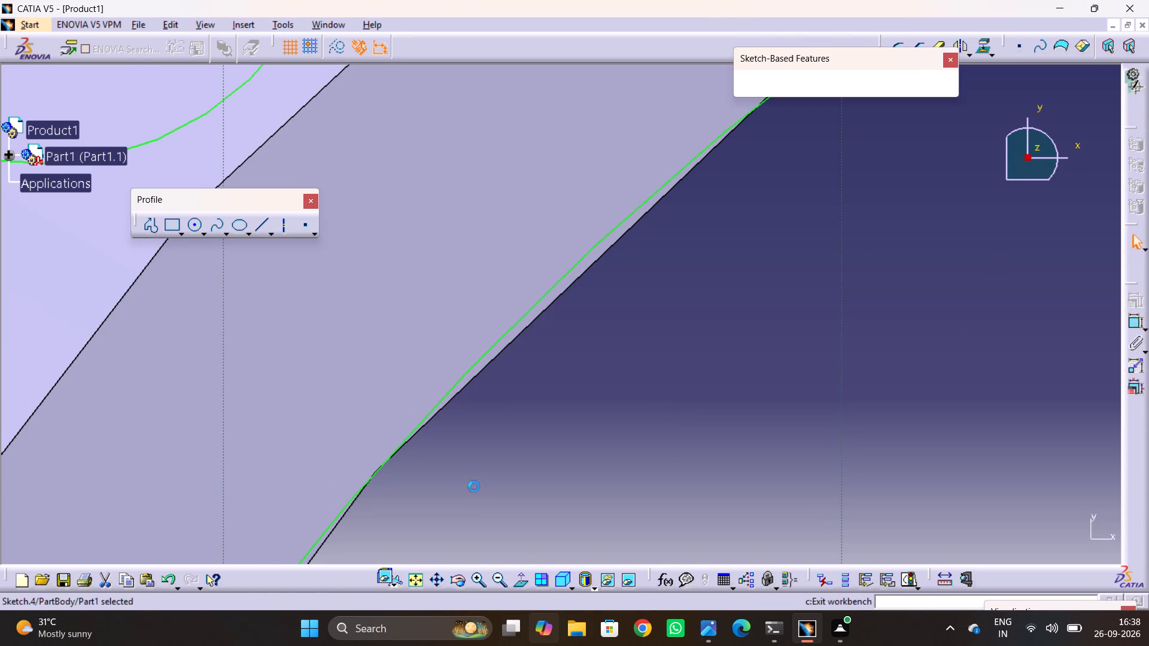
Check the top flange thickness in the reference drawing and pad the lugged flange sketch 20 mm in CATIA.
ctrl+middle_drag(515, 348, 525, 477)
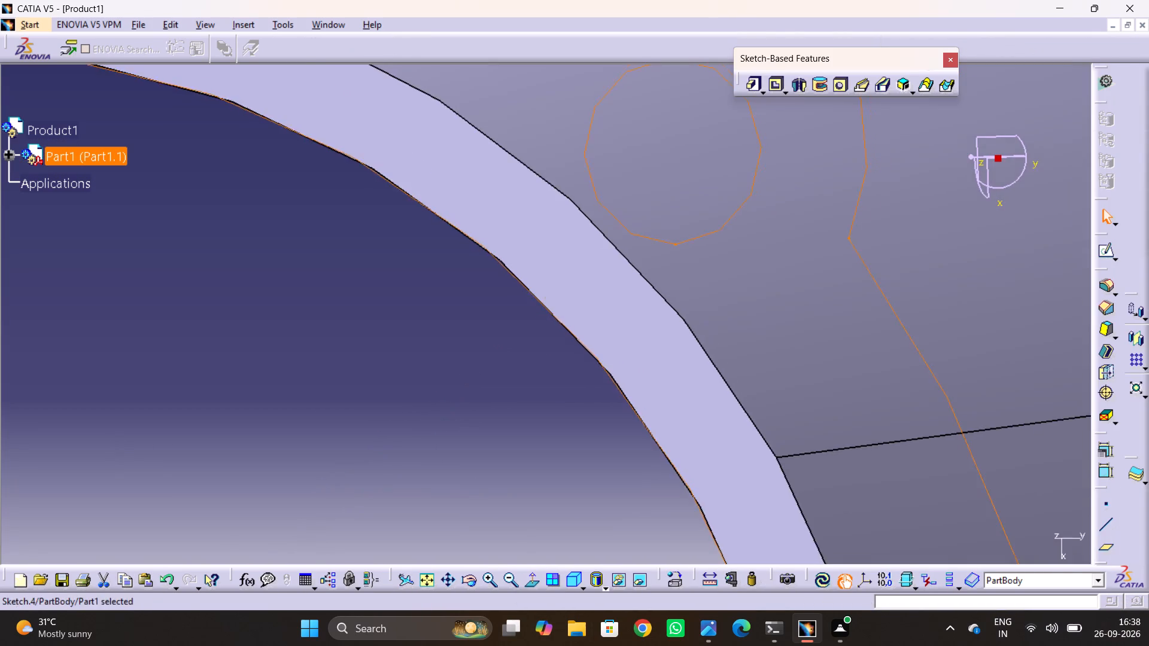
ctrl+middle_drag(478, 238, 528, 445)
ctrl+middle_drag(461, 277, 491, 324)
click(914, 406)
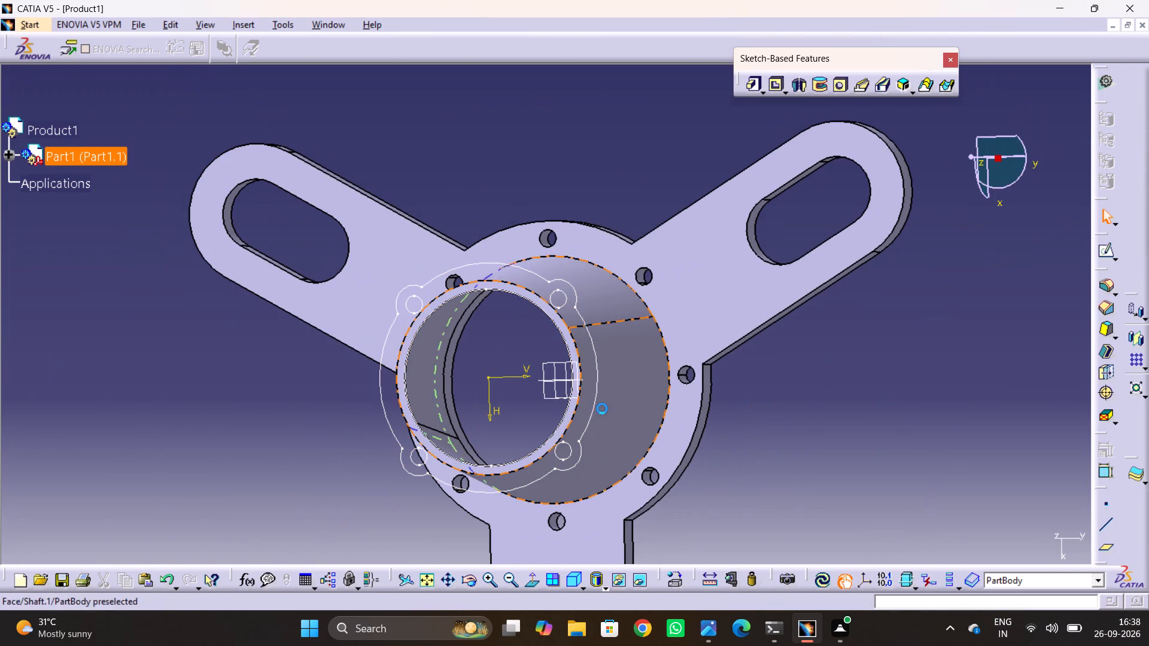
middle_drag(600, 409, 736, 381)
key(alt+Tab)
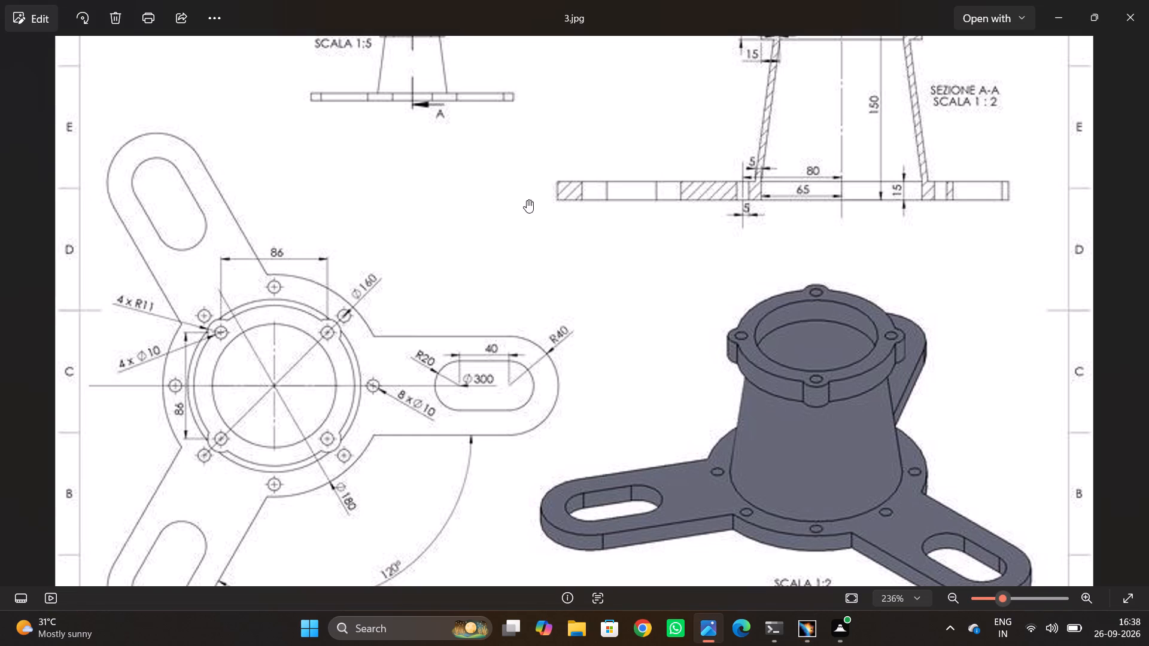
middle_drag(527, 200, 521, 386)
key(alt+Tab)
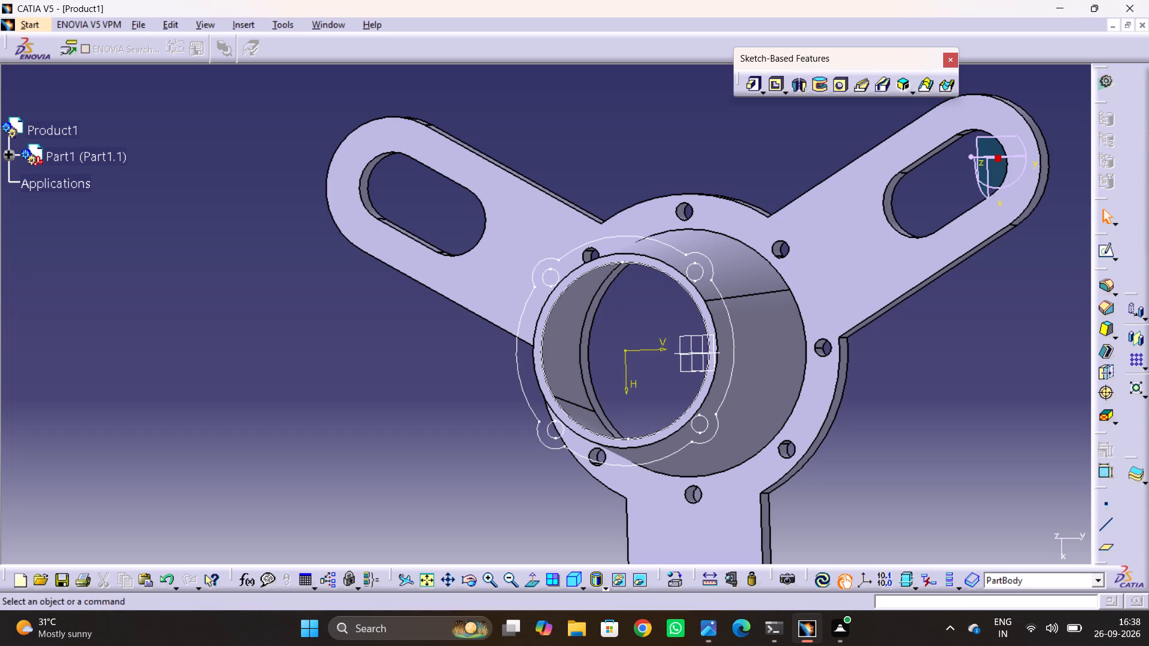
click(750, 84)
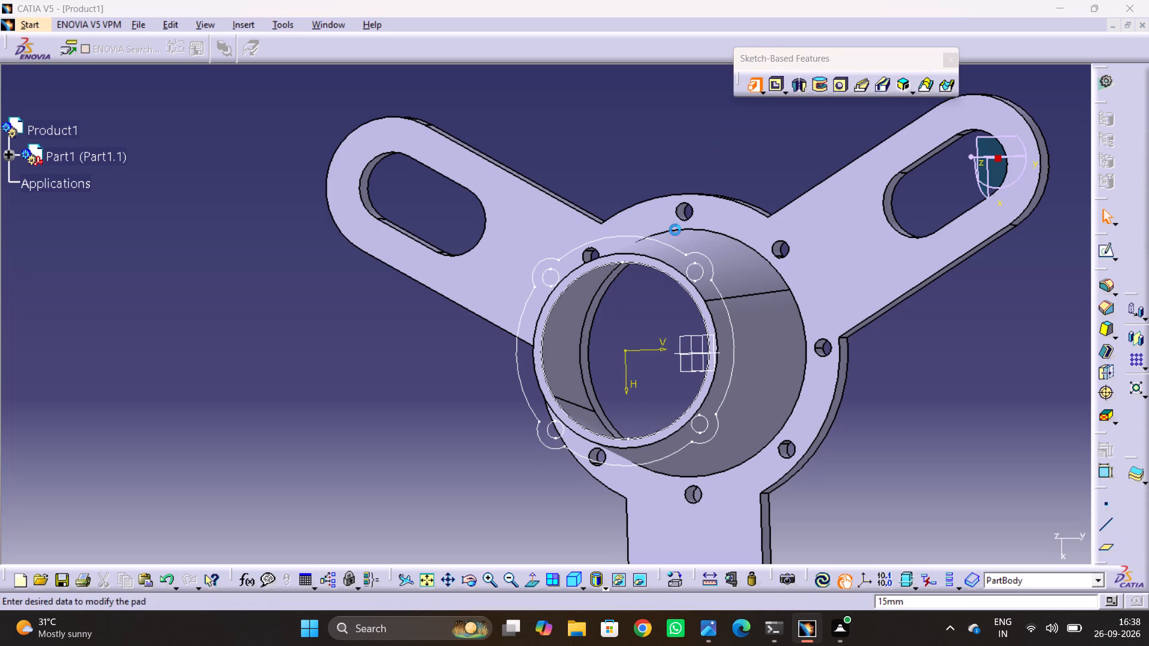
click(636, 234)
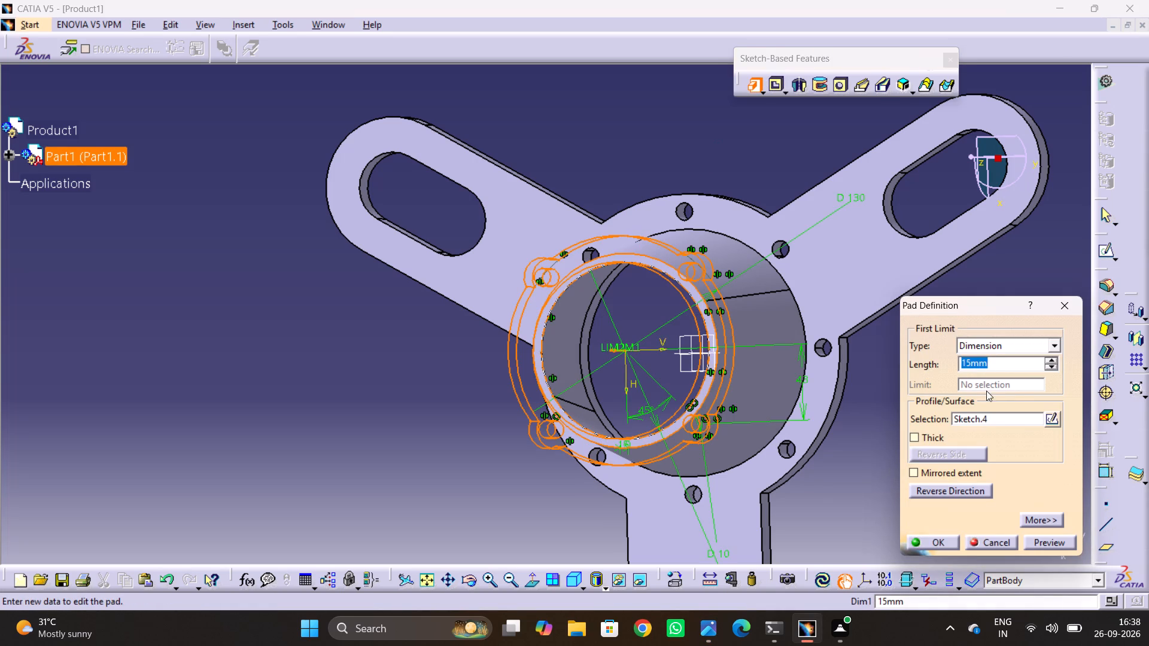
text(20)
key(Return)
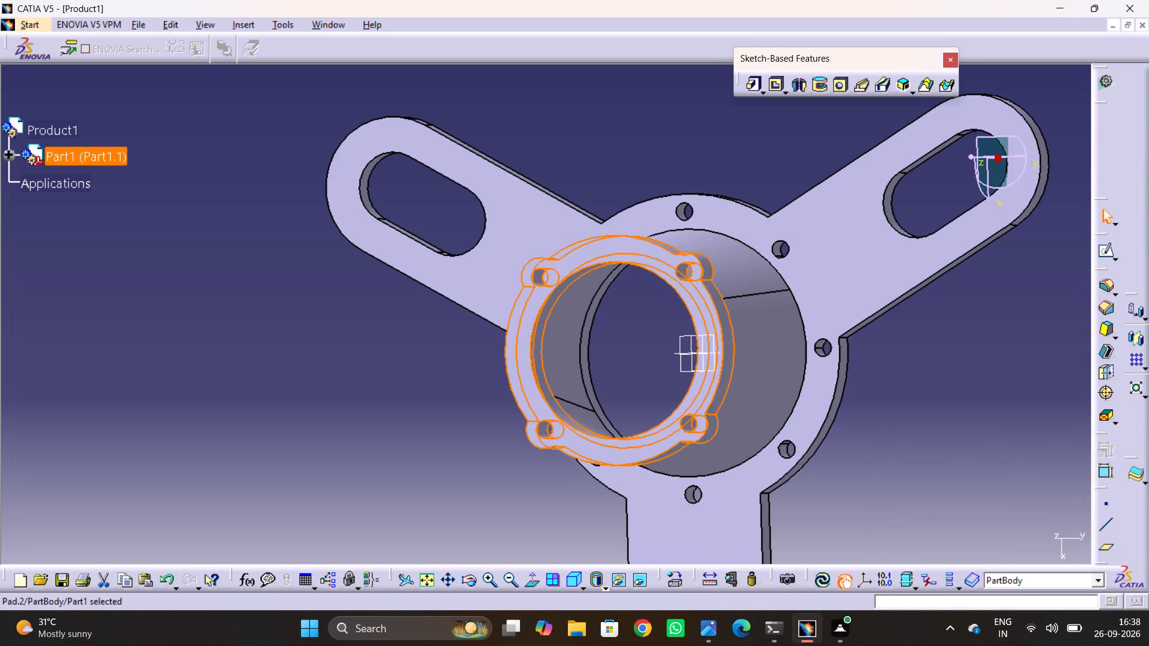
click(304, 417)
Compare the modelled bracket with the reference drawing's isometric view, examining the top flange, cone and three slotted arms.
key(alt+Tab)
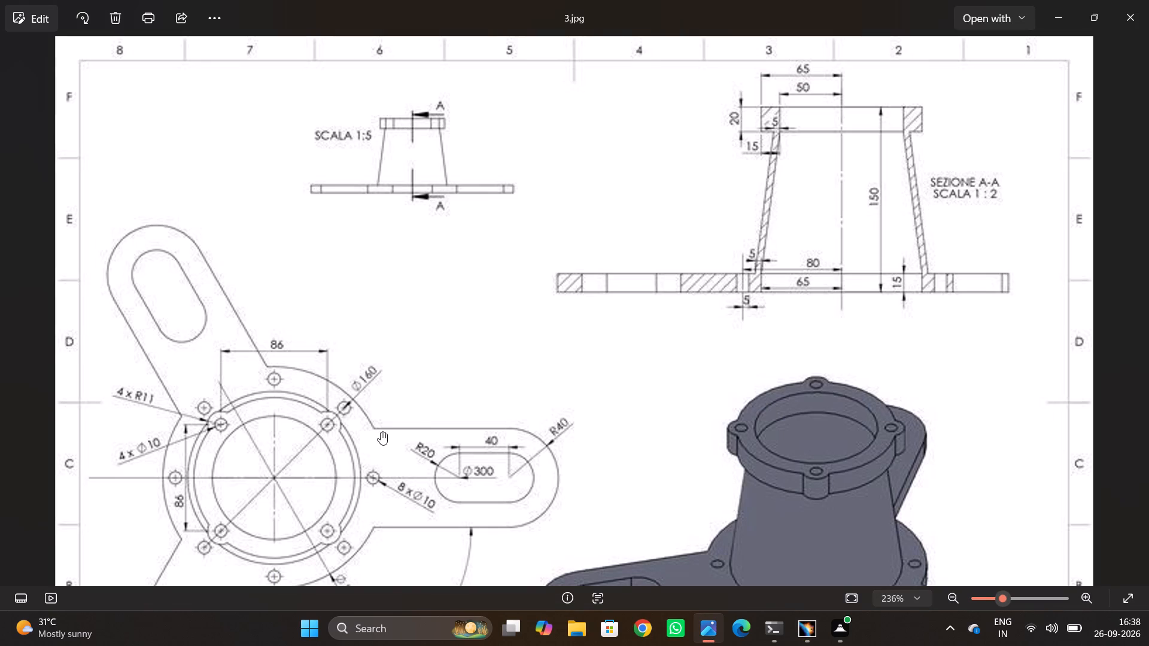
middle_drag(720, 517, 746, 397)
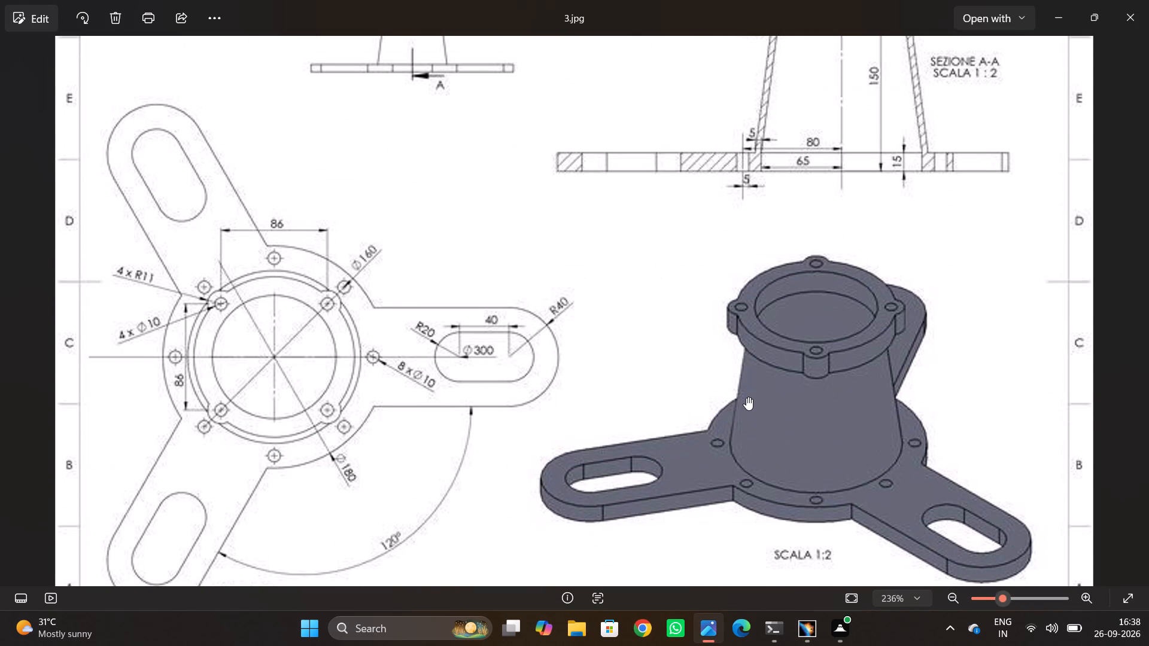
key(alt+Tab)
middle_drag(653, 364, 816, 126)
drag(651, 362, 816, 126)
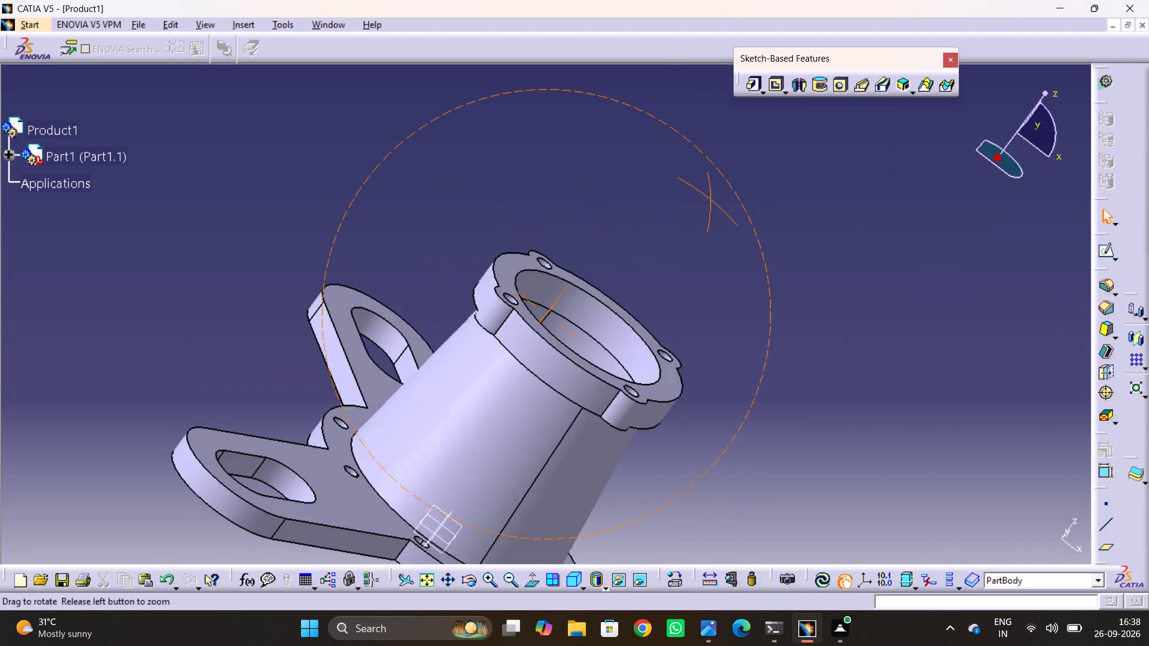
drag(816, 126, 646, 127)
middle_drag(816, 126, 646, 127)
ctrl+middle_drag(936, 279, 935, 322)
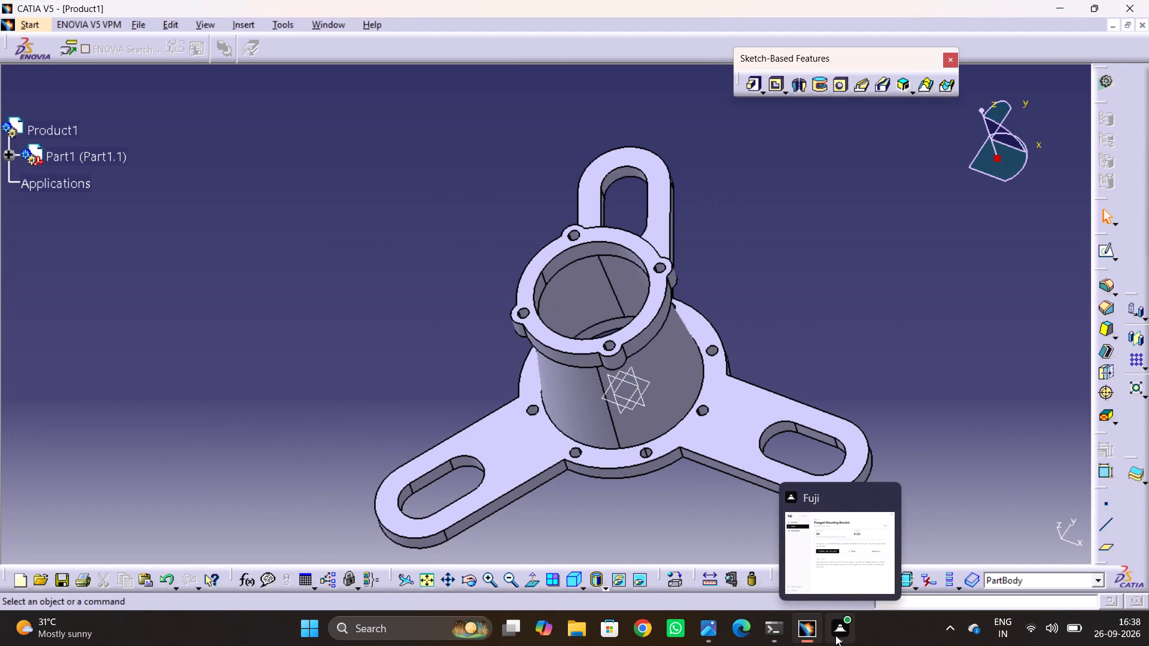
click(884, 362)
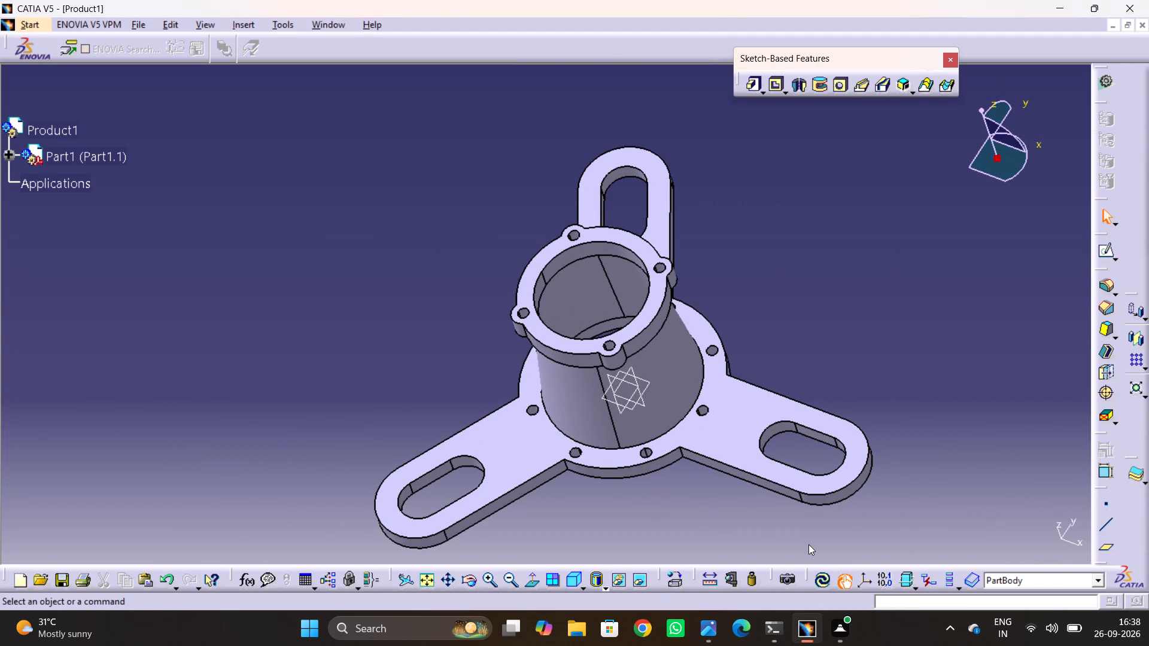
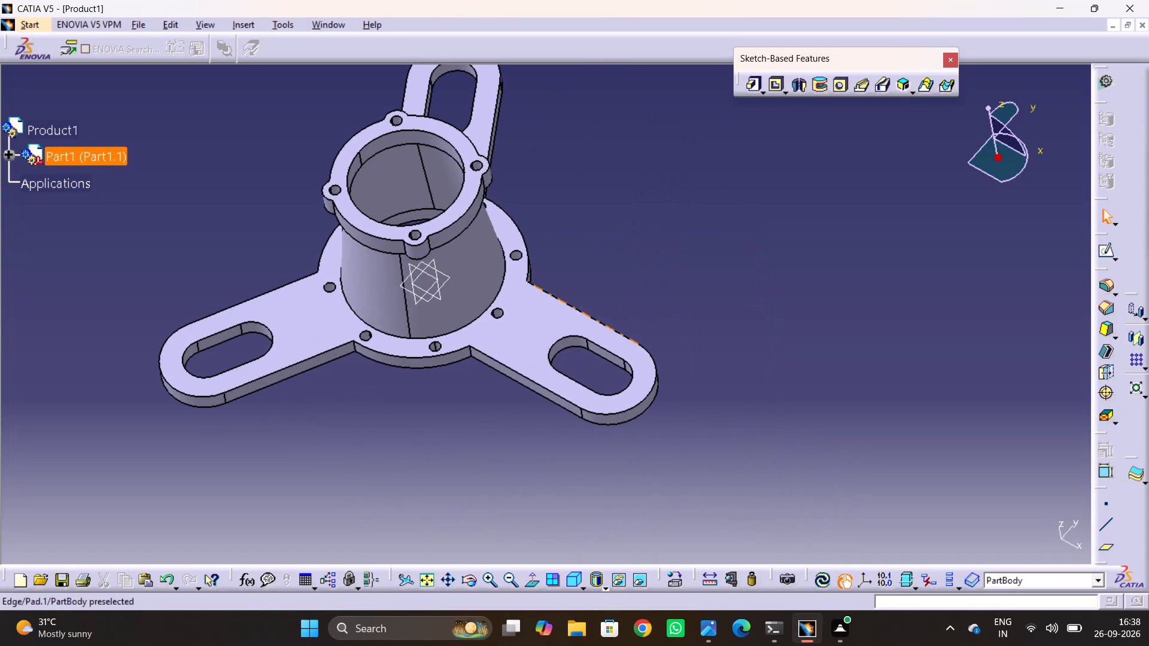
Save the finished bracket part in the JI folder as C25.
middle_drag(497, 288, 516, 284)
drag(489, 288, 515, 277)
middle_drag(580, 254, 758, 300)
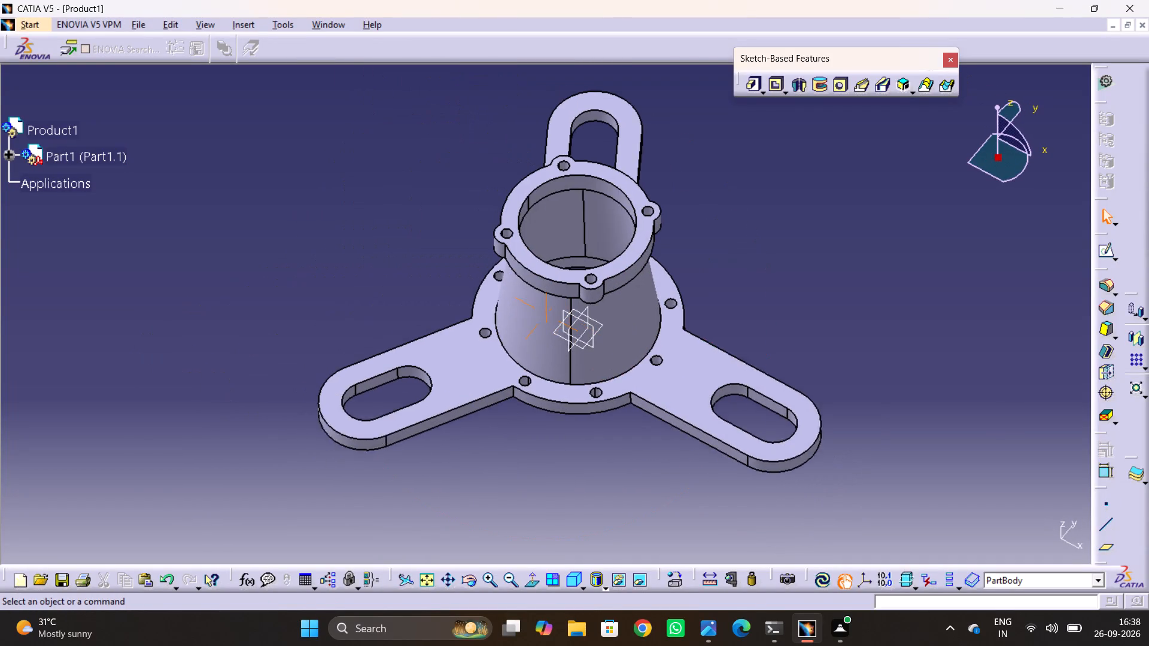
middle_drag(758, 300, 817, 300)
click(817, 304)
key(Escape)
key(ctrl+s)
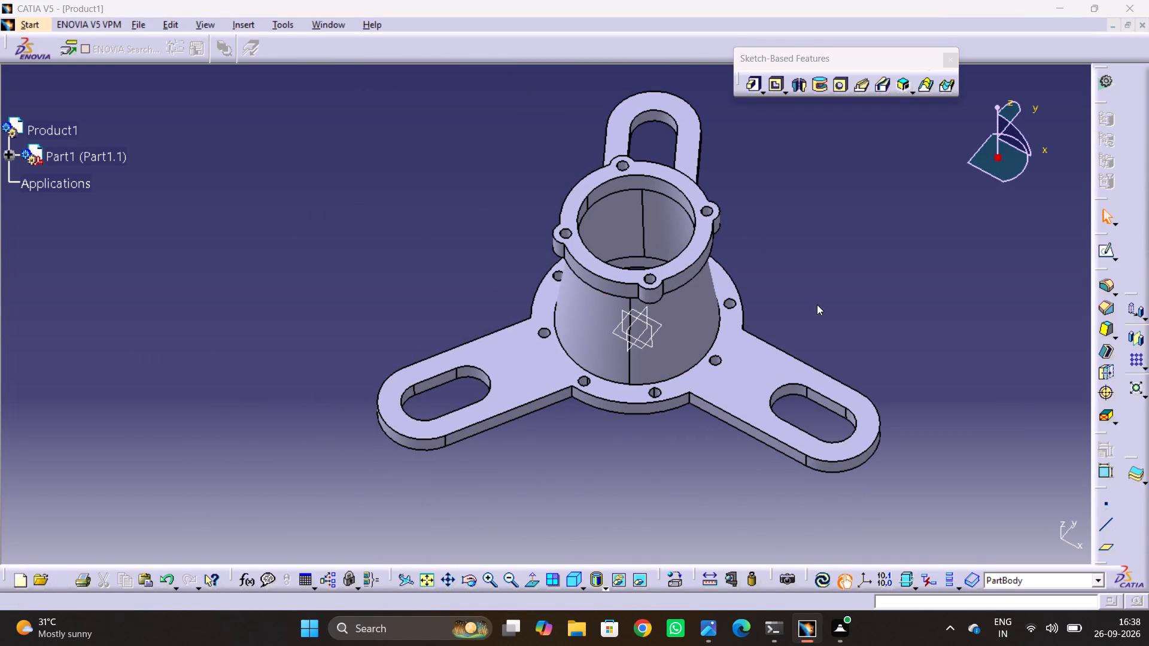
key(c)
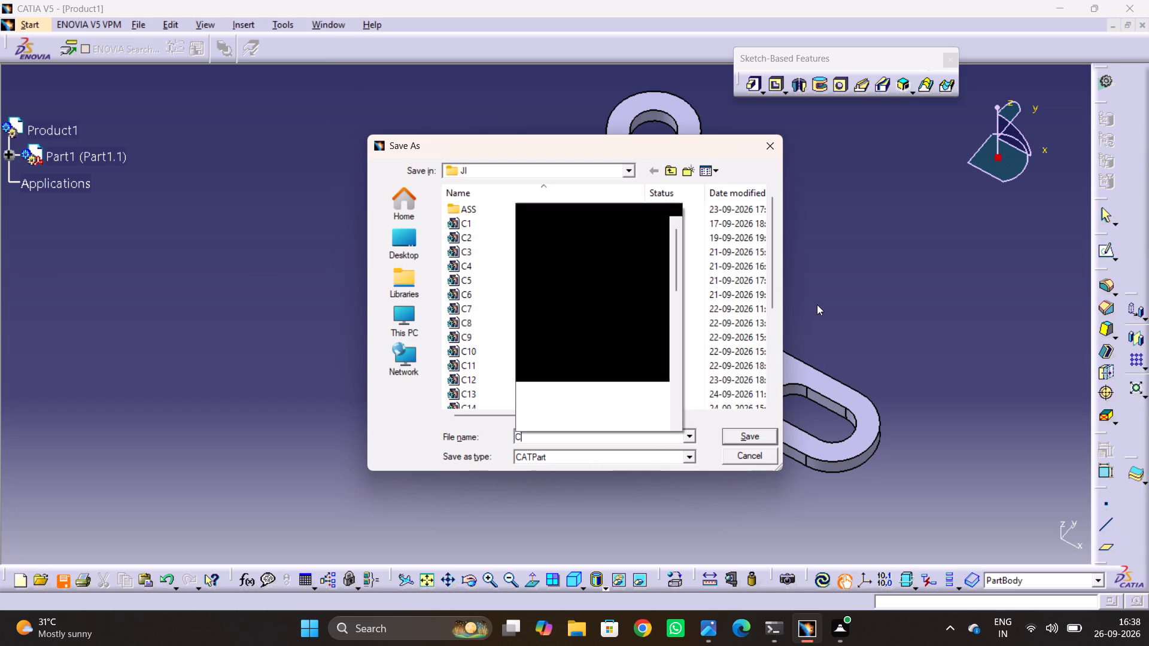
scroll(542, 331, down, 5)
scroll(473, 353, down, 9)
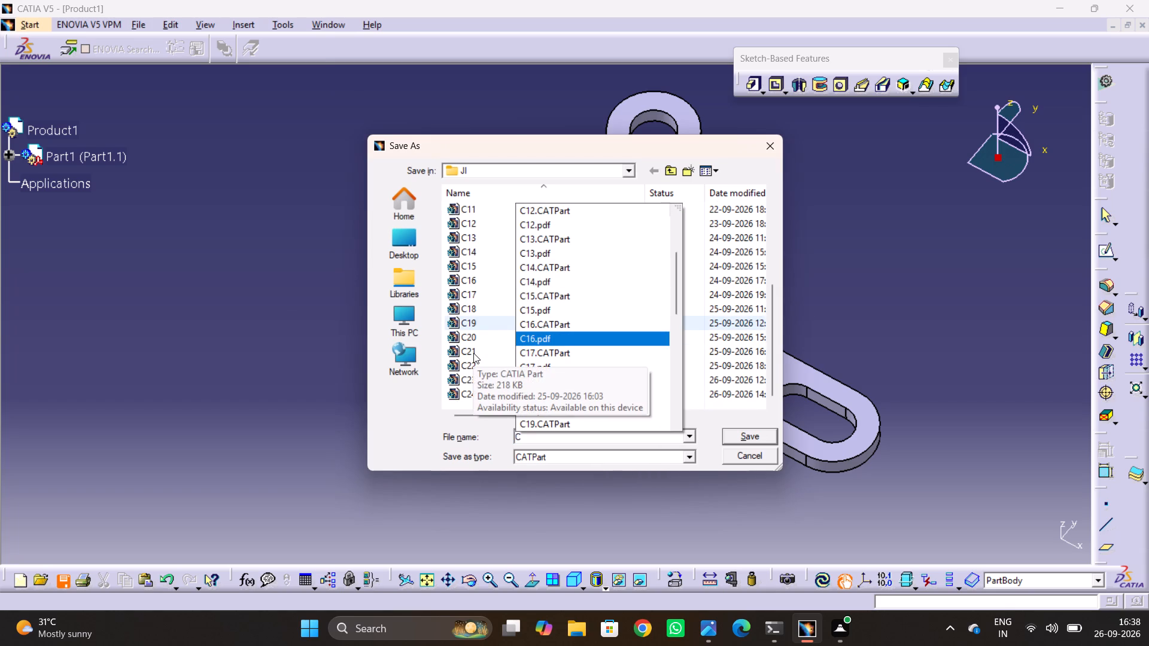
text(25)
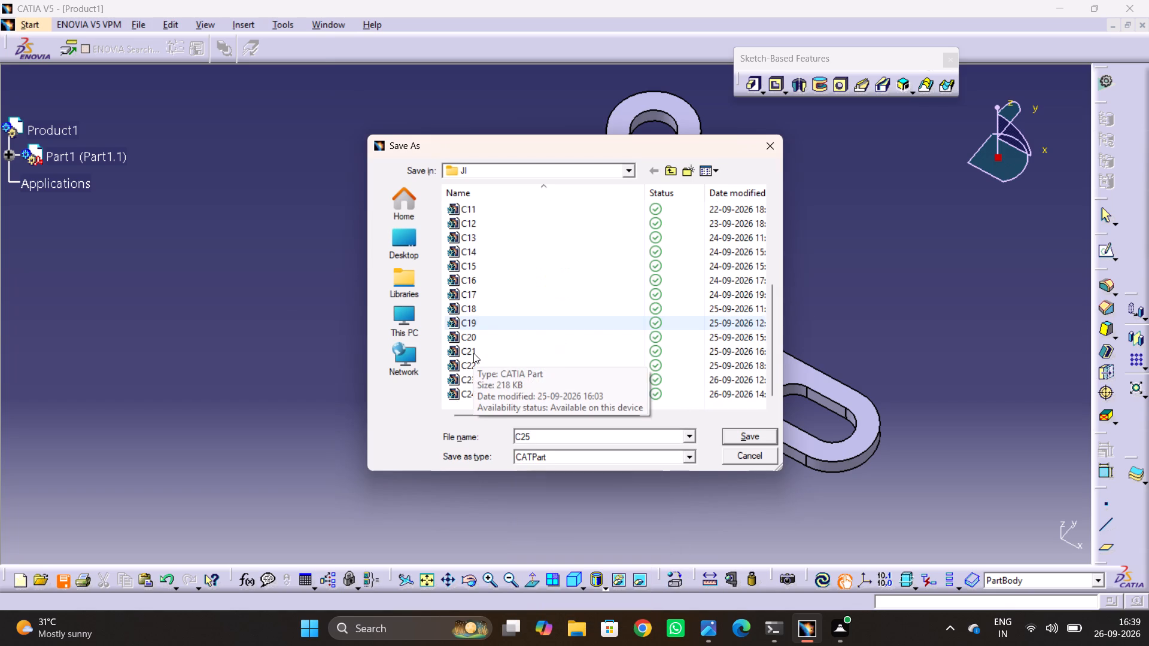
key(Return)
click(601, 368)
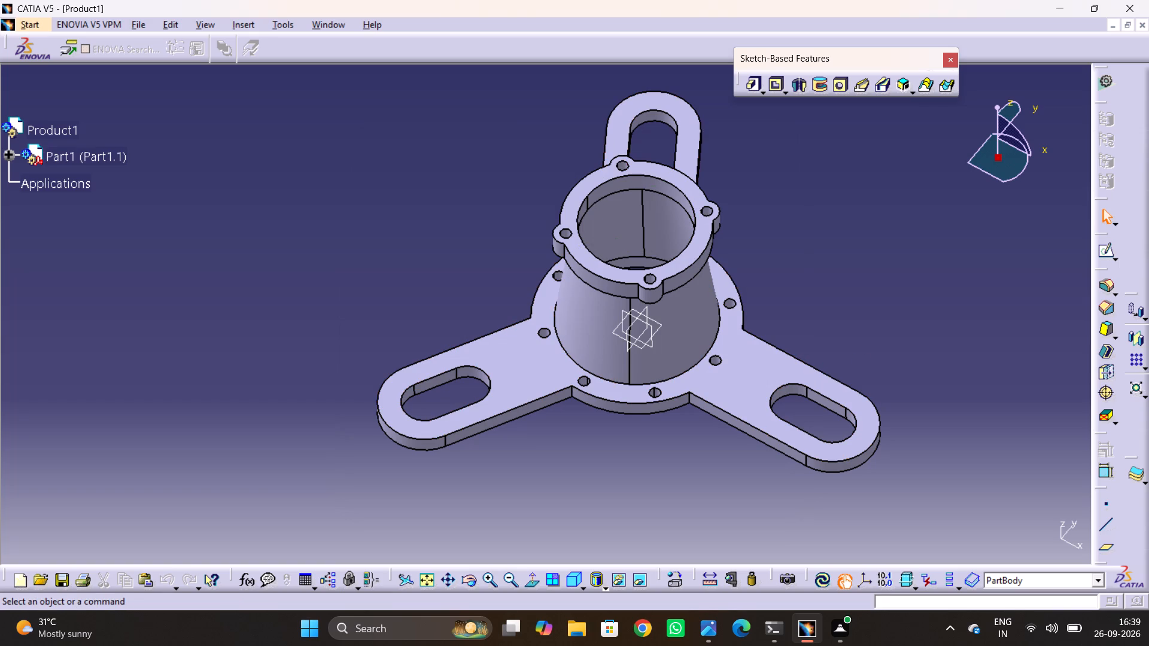
Create an A0 ISO drawing of the bracket at 1:1 with the automatic front, top and left view layout.
click(29, 23)
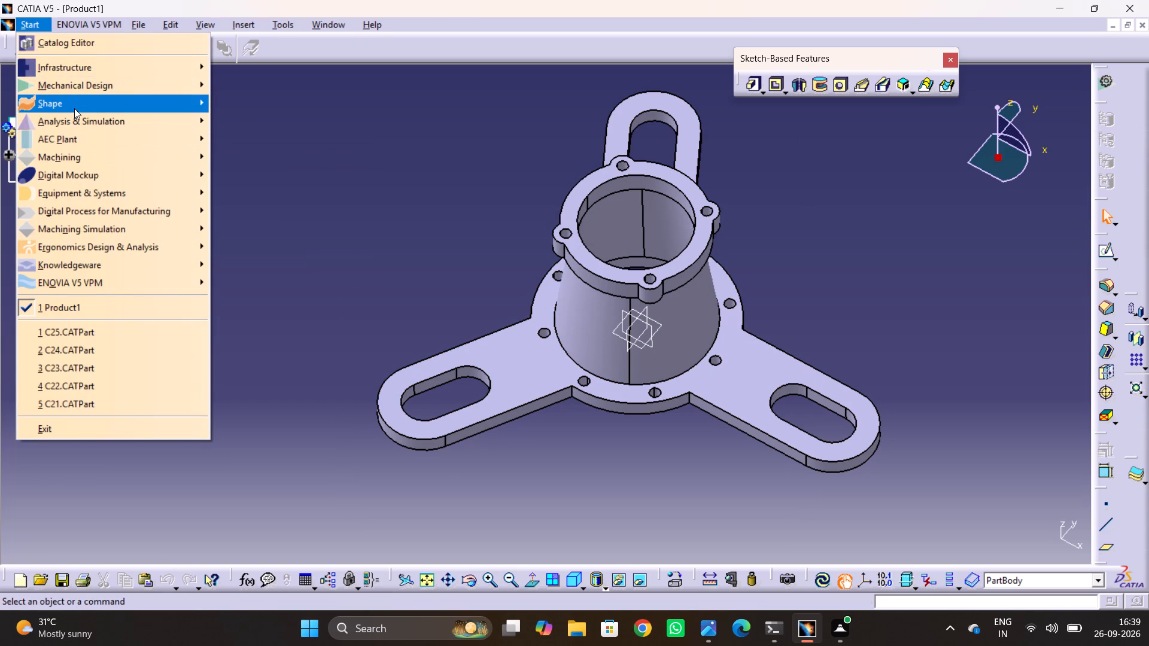
click(95, 87)
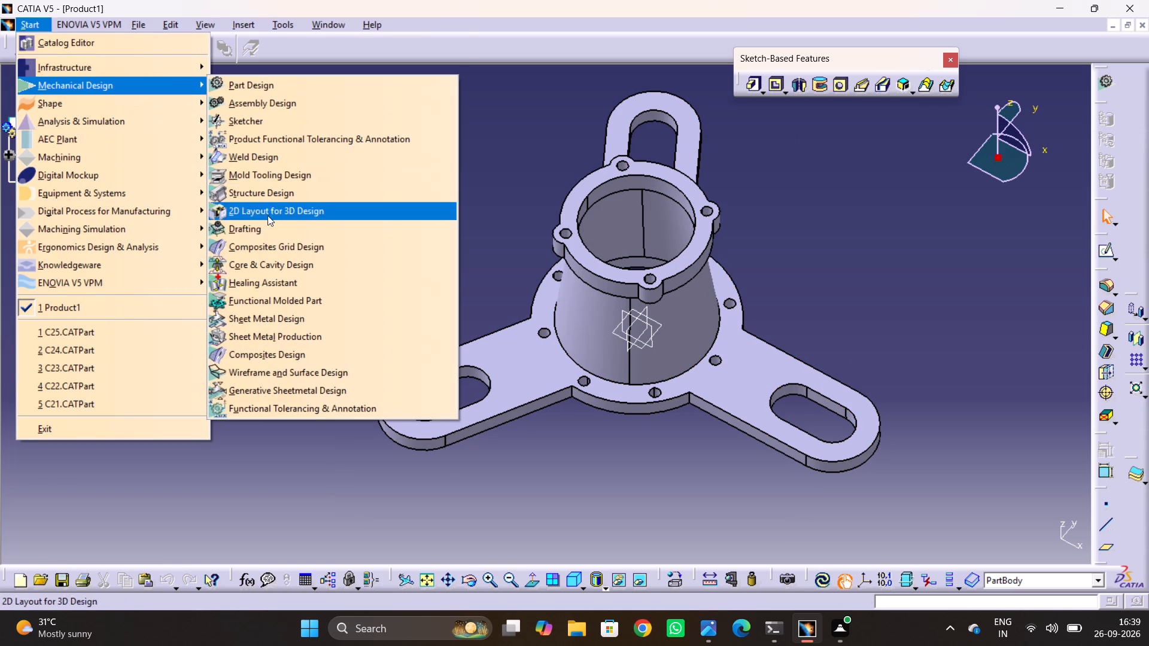
click(268, 220)
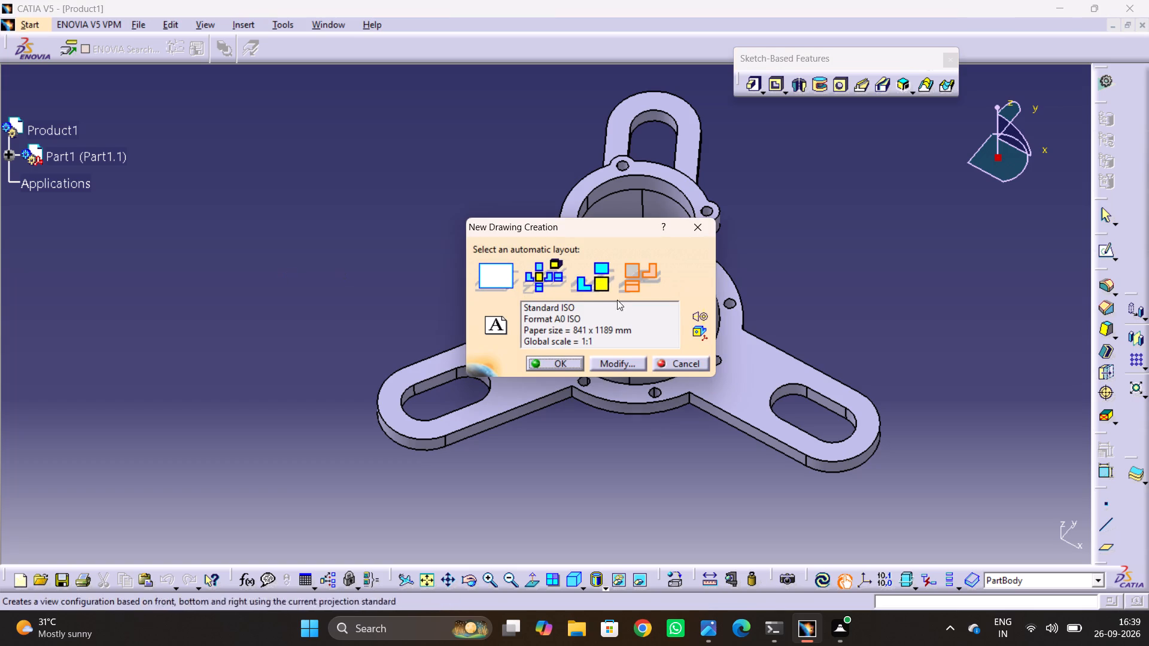
click(554, 359)
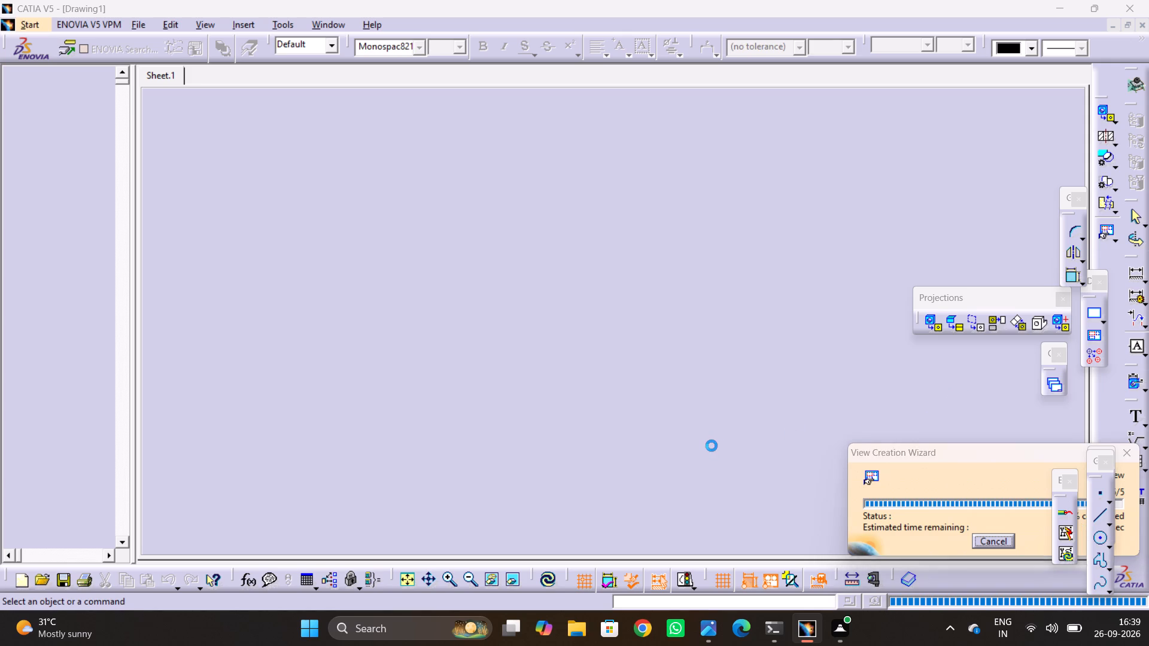
middle_drag(550, 323, 640, 441)
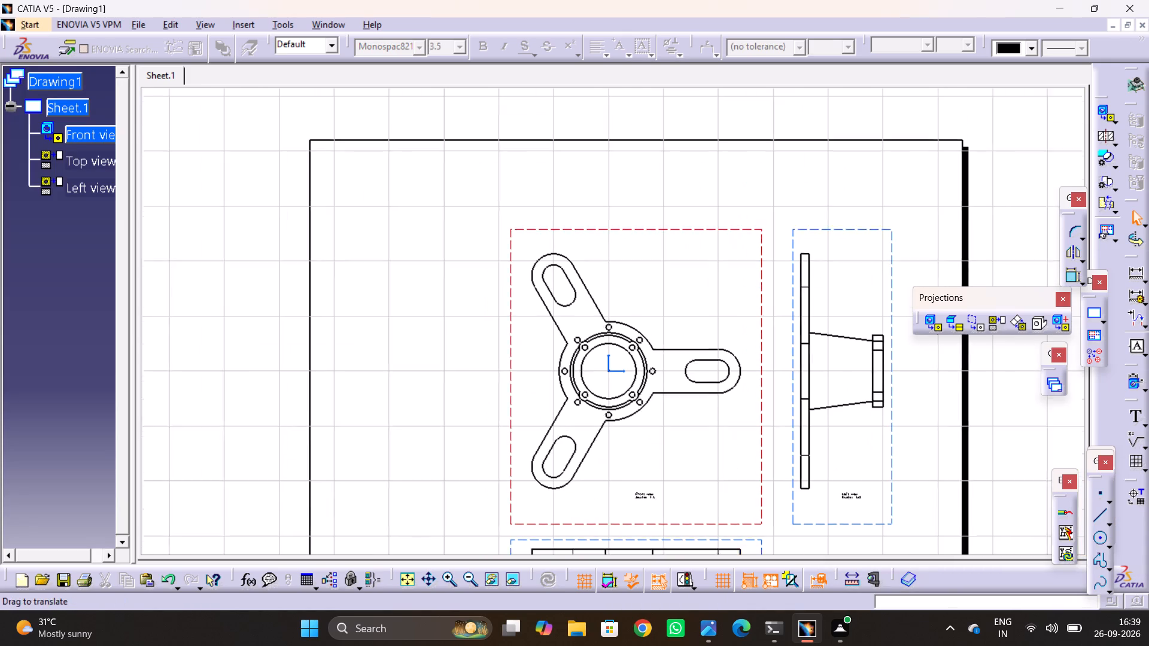
middle_drag(640, 441, 641, 443)
ctrl+middle_drag(640, 419, 651, 451)
middle_drag(644, 440, 591, 350)
click(879, 441)
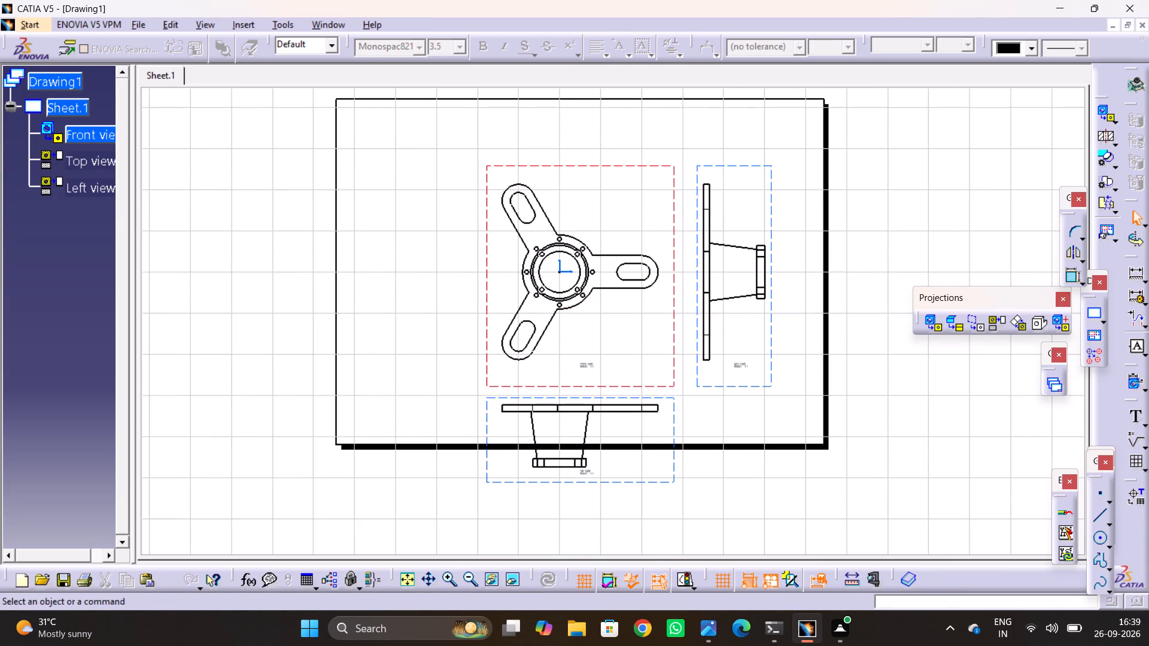
Delete the top view from the drawing sheet.
click(559, 400)
key(Delete)
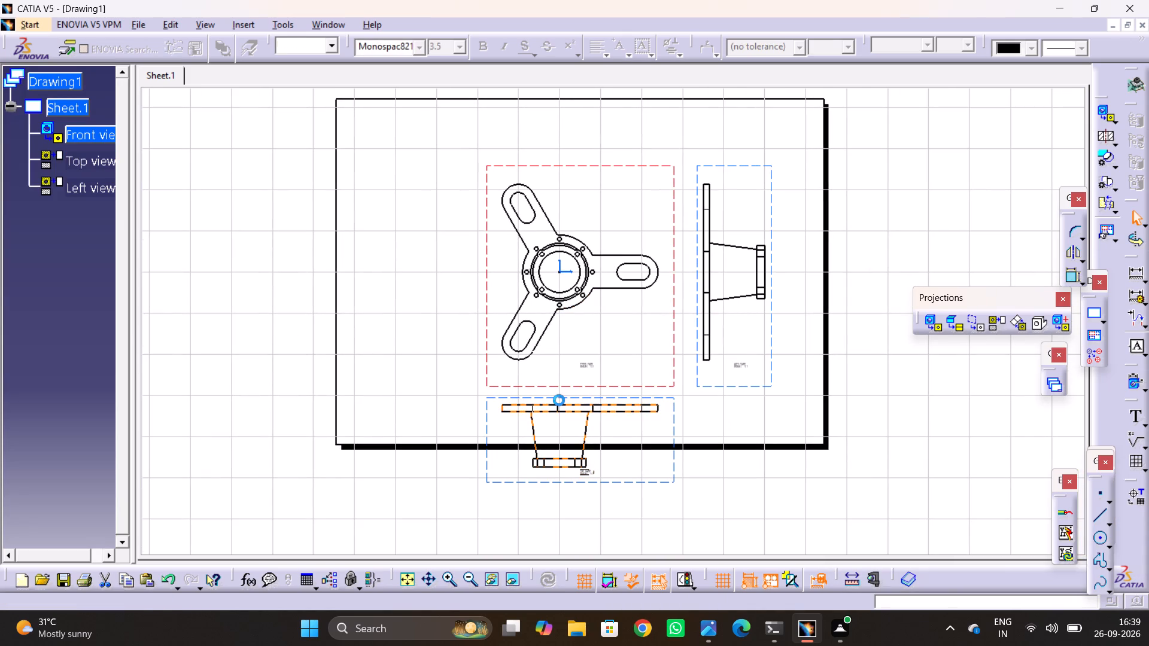
Move the front view, together with its aligned left view, into the lower-left area of the sheet.
drag(542, 390, 535, 395)
drag(534, 386, 421, 417)
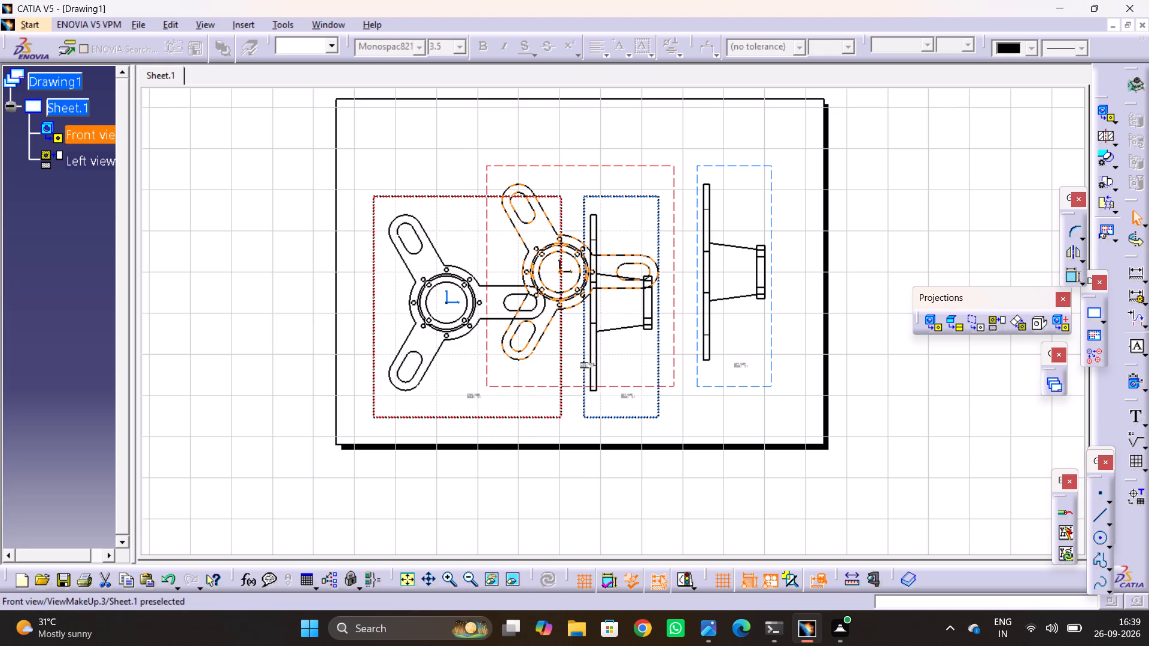
drag(421, 417, 387, 436)
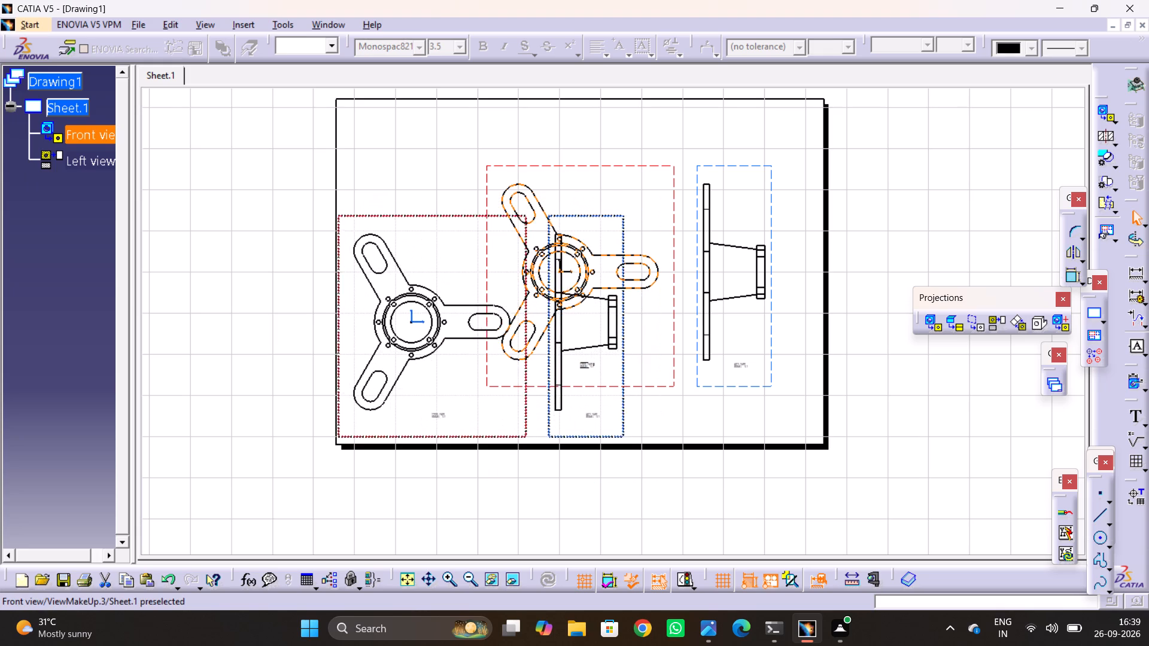
drag(387, 436, 391, 438)
click(307, 417)
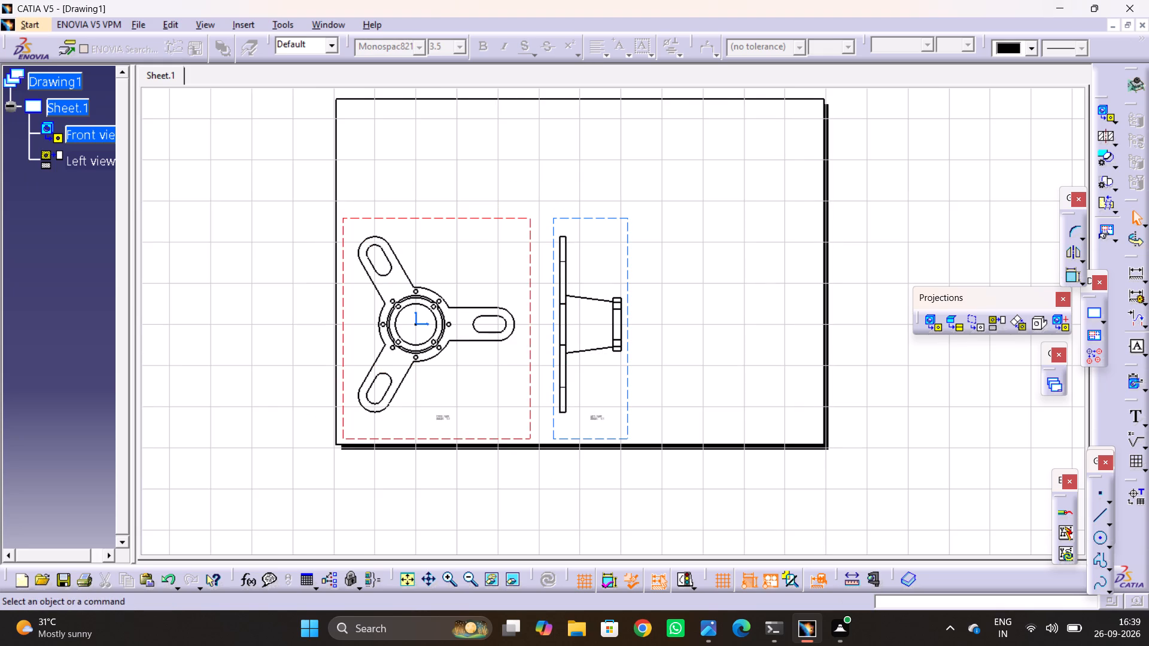
Set the scale of Sheet.1 to 2:1.
right_click(64, 110)
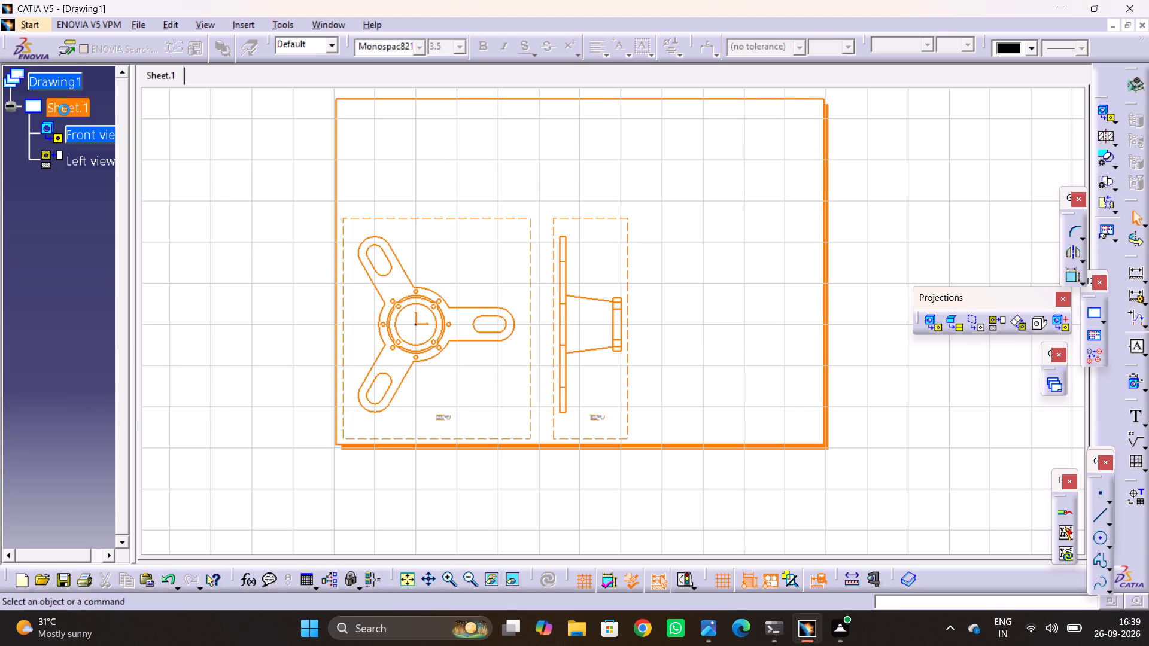
click(109, 241)
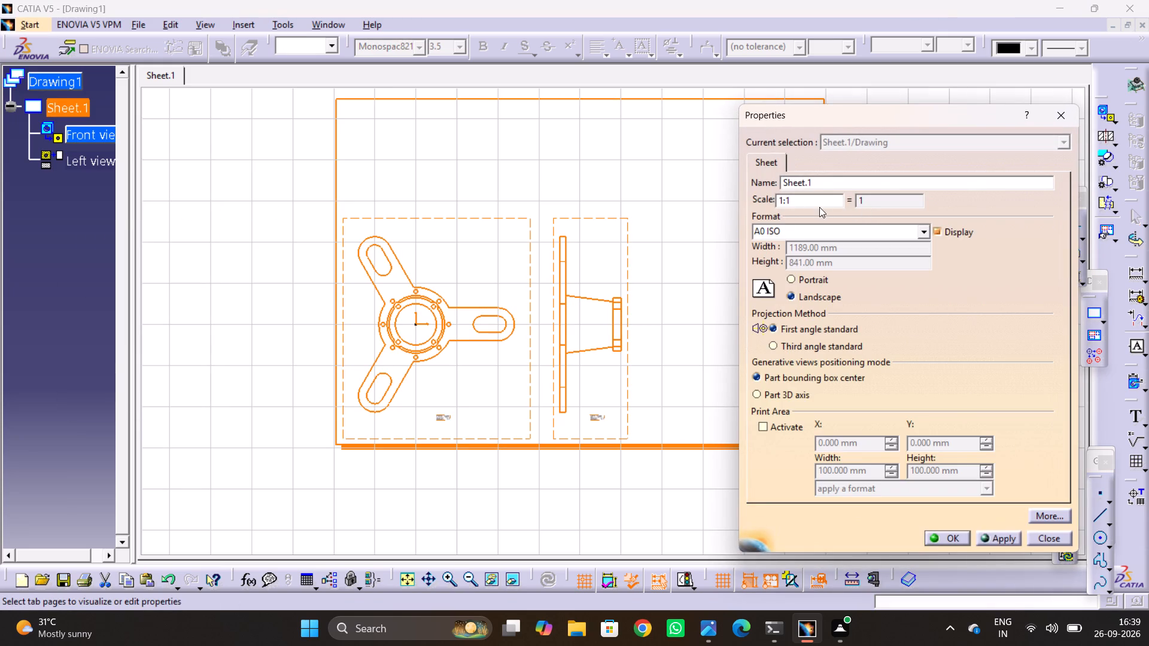
click(782, 198)
key(BackSpace)
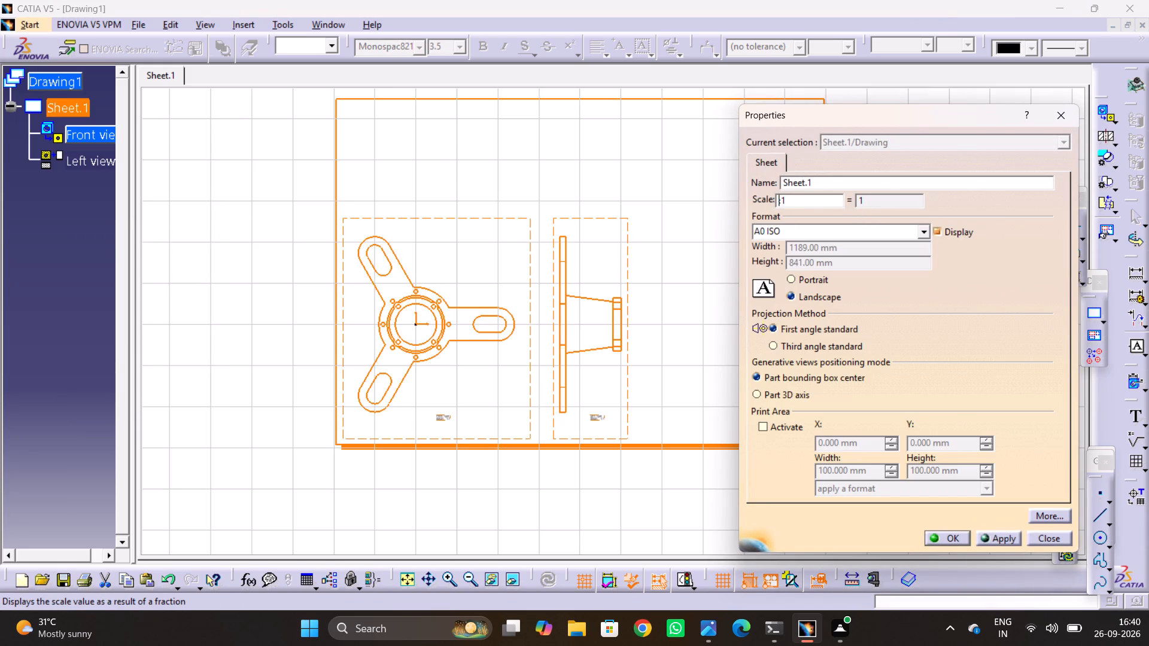
key(2)
key(Return)
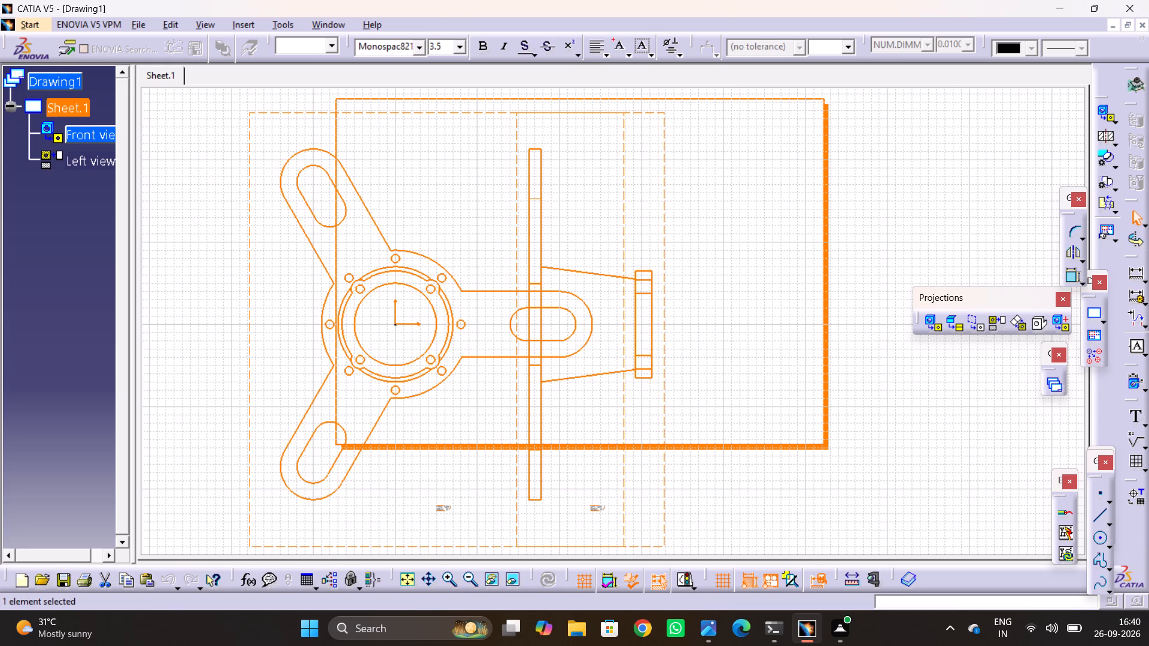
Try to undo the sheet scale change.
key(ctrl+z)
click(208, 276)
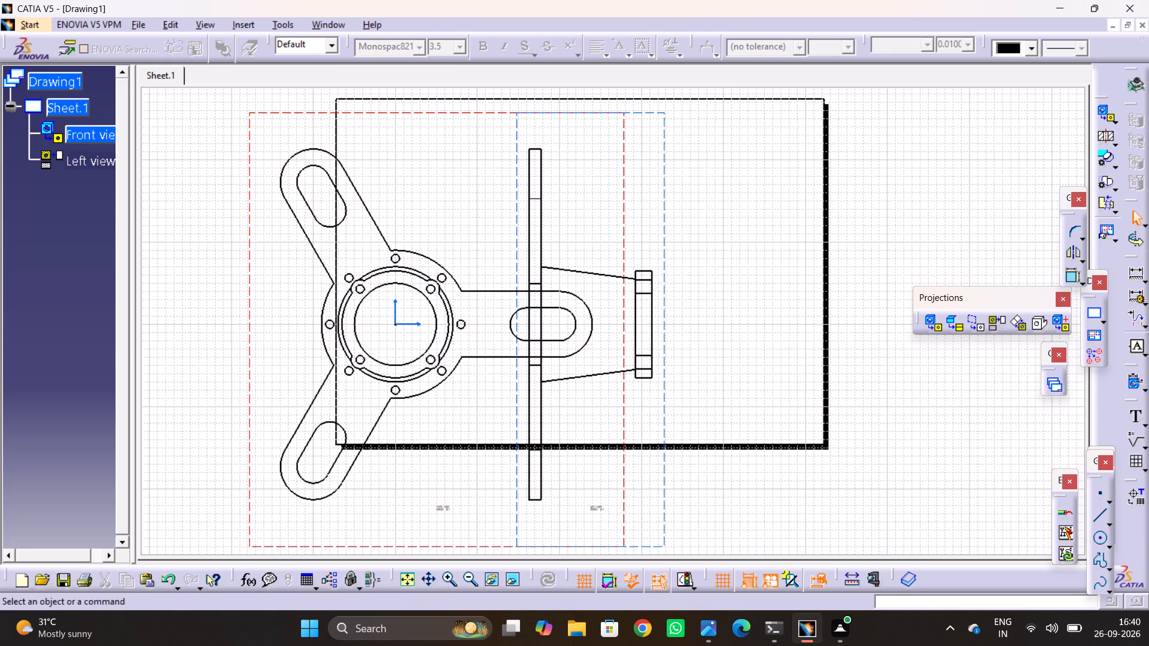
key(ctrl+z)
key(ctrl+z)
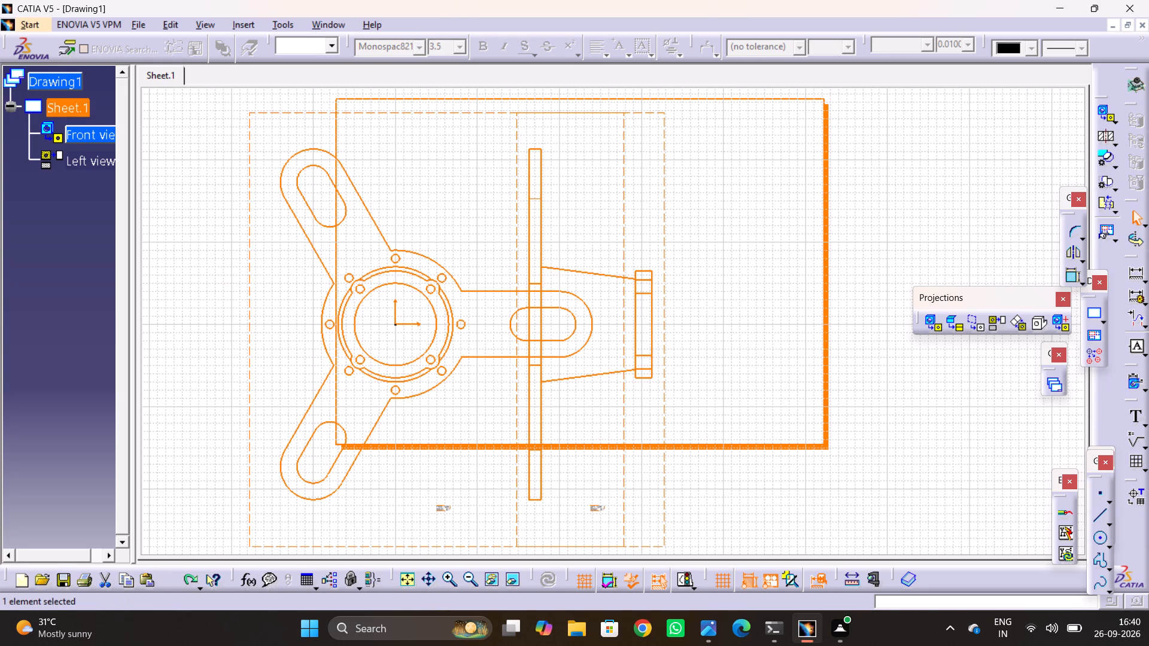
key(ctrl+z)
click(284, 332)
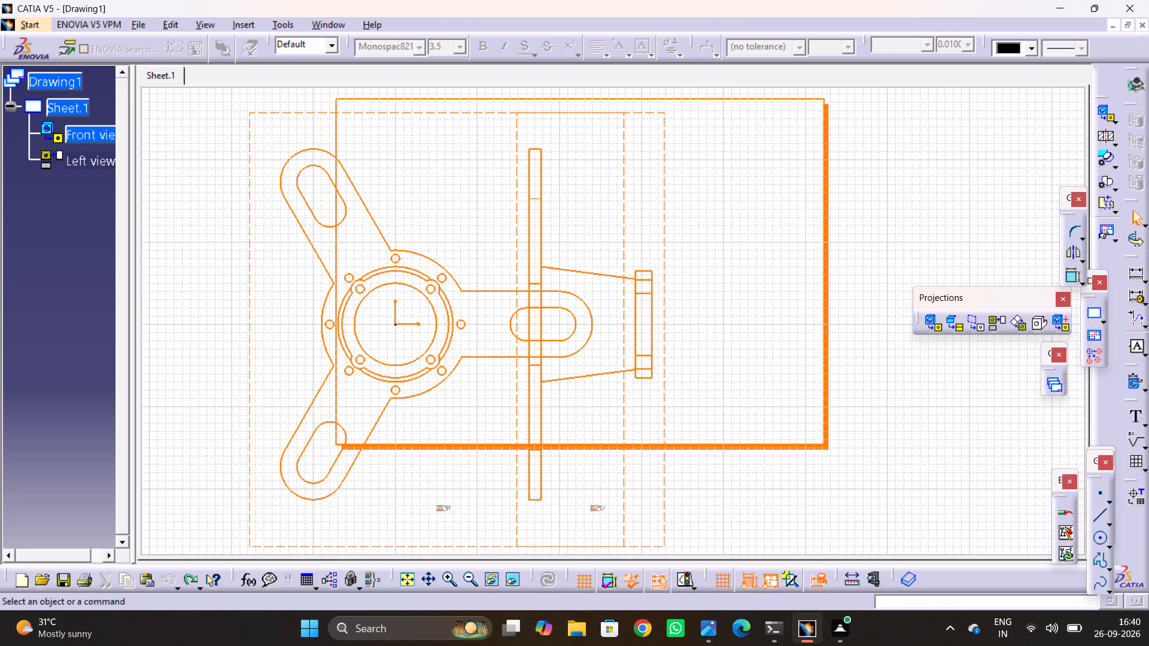
Set the front view's own scale to 1:1.
right_click(93, 130)
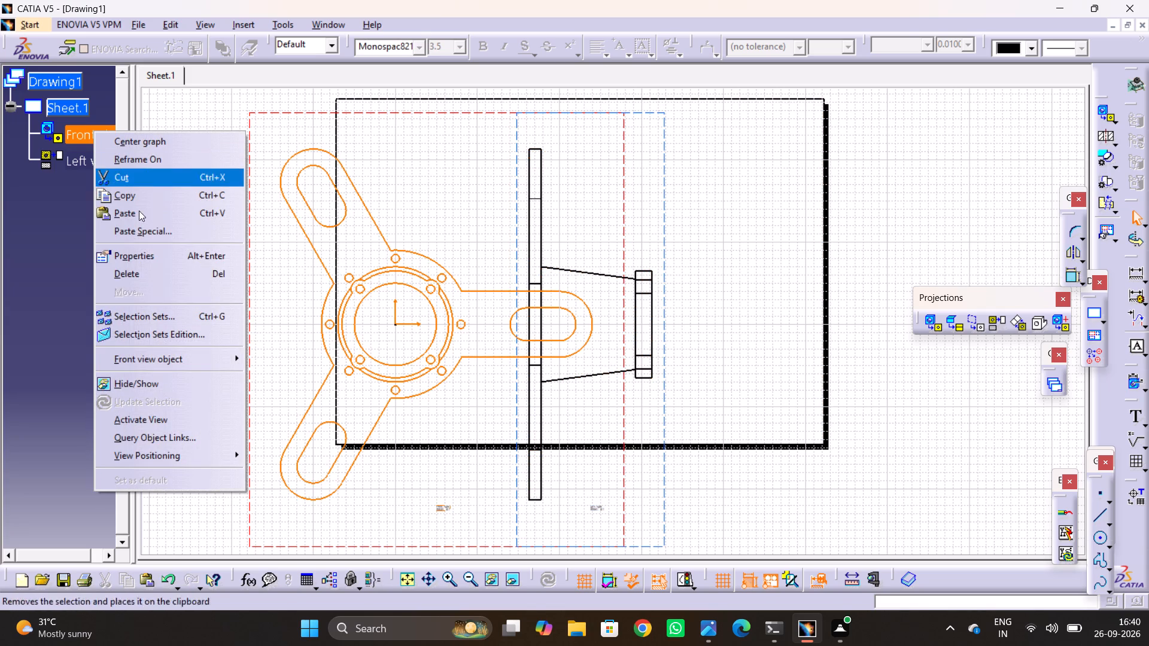
click(152, 258)
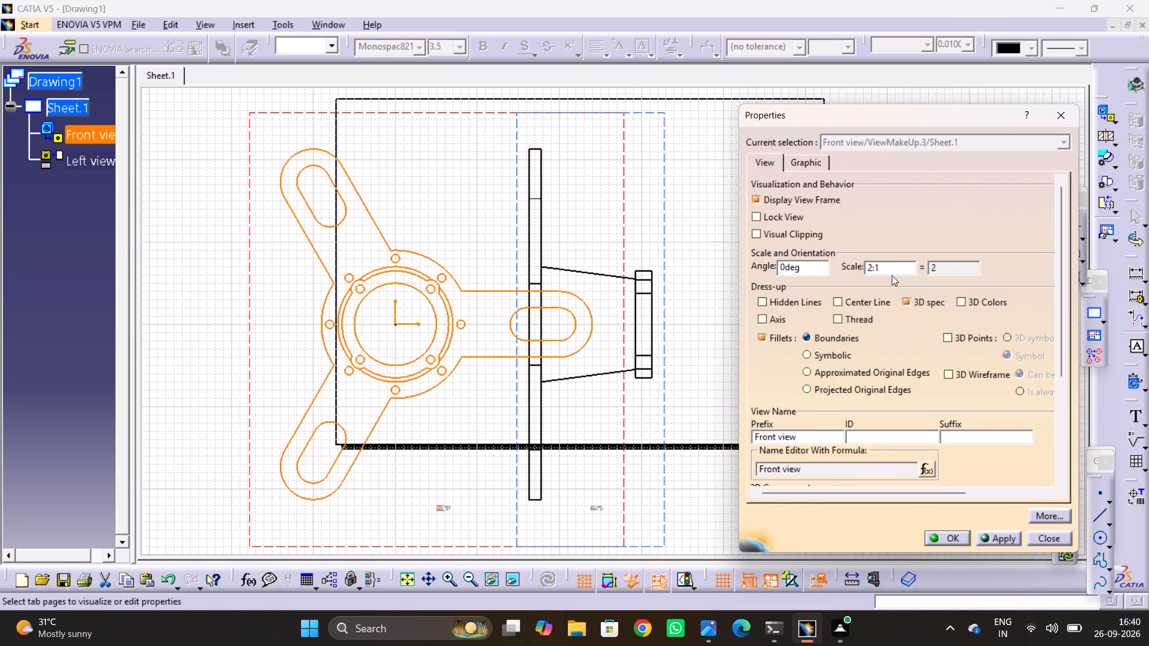
key(Right)
key(BackSpace)
key(1)
key(Return)
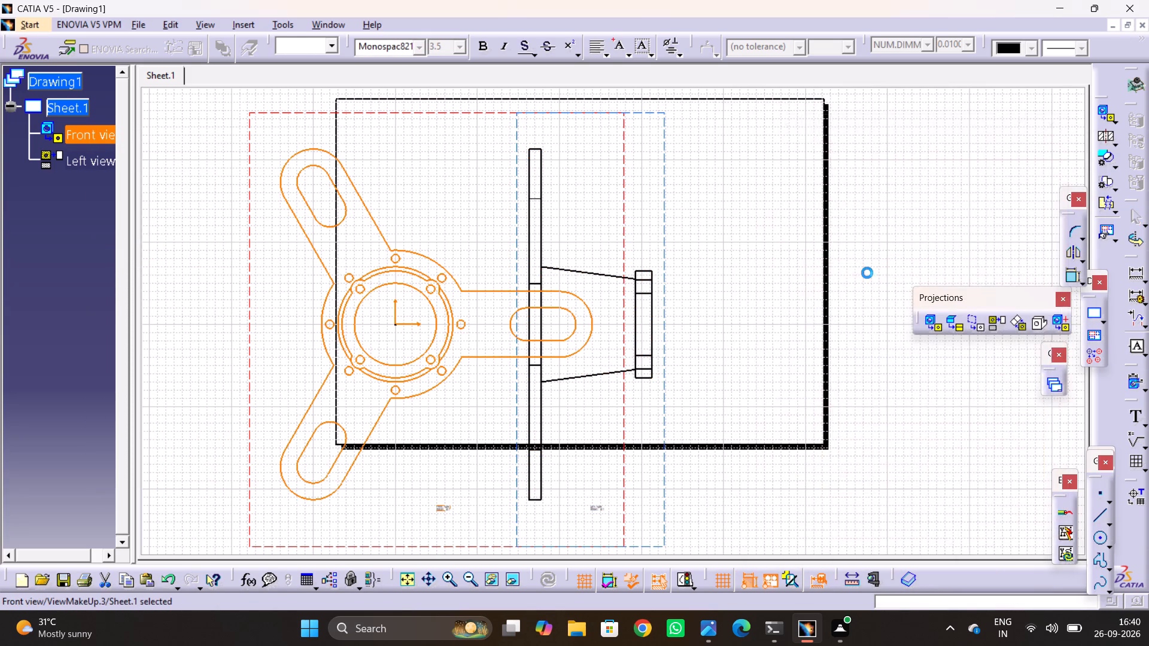
click(269, 327)
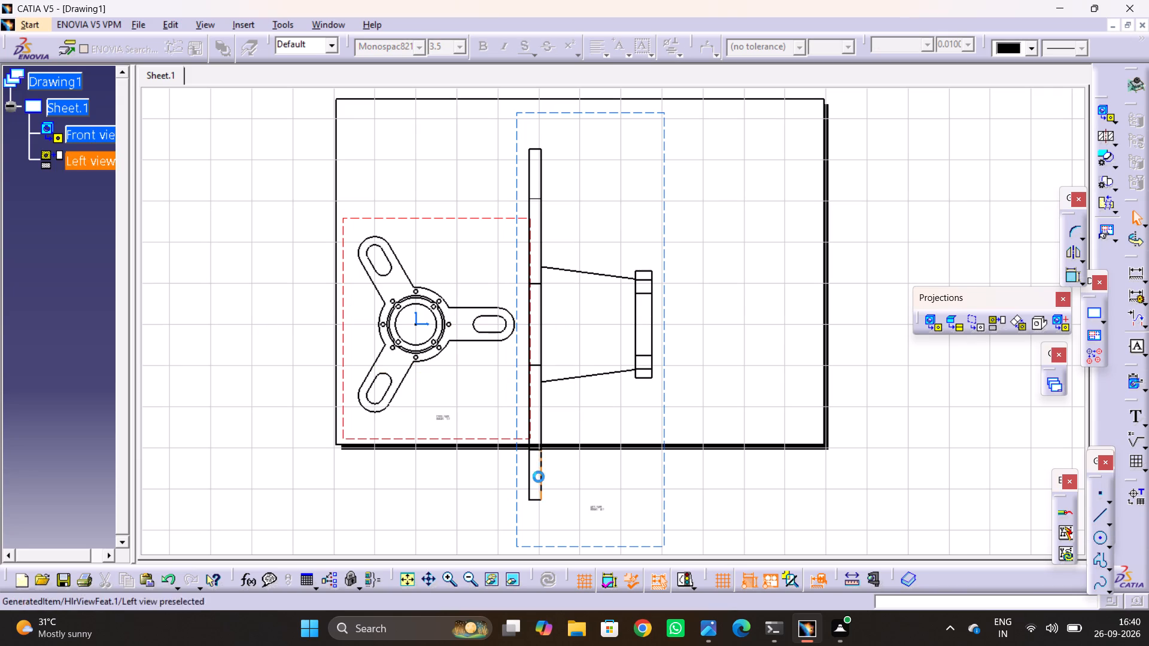
Delete the left view from the drawing sheet.
click(515, 537)
key(Delete)
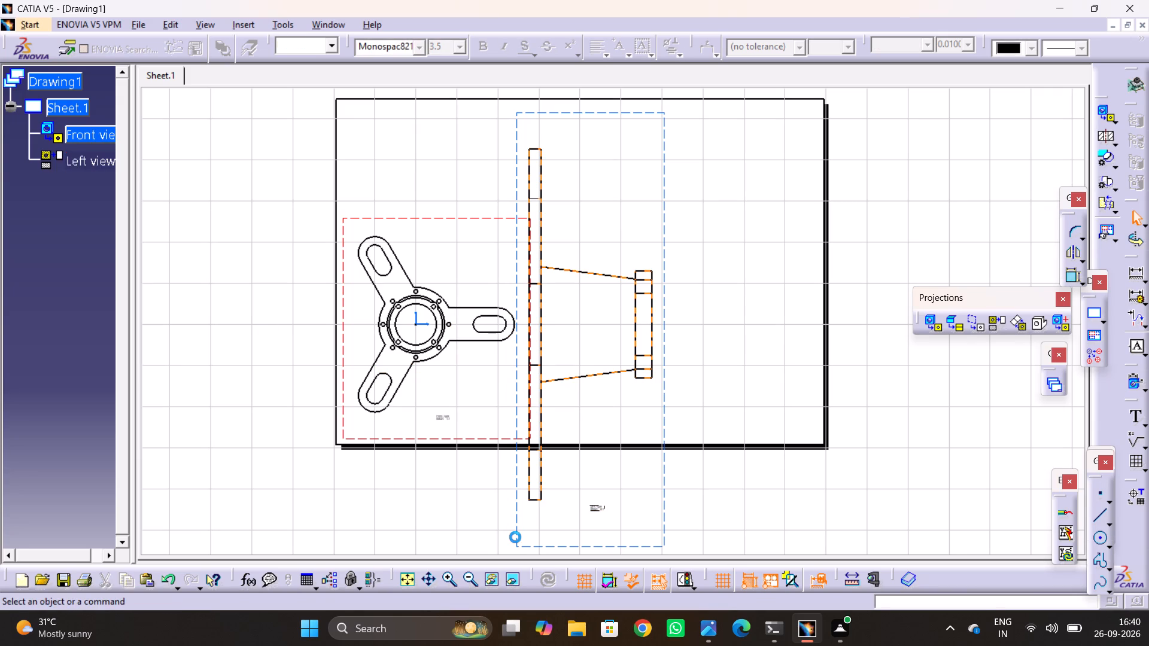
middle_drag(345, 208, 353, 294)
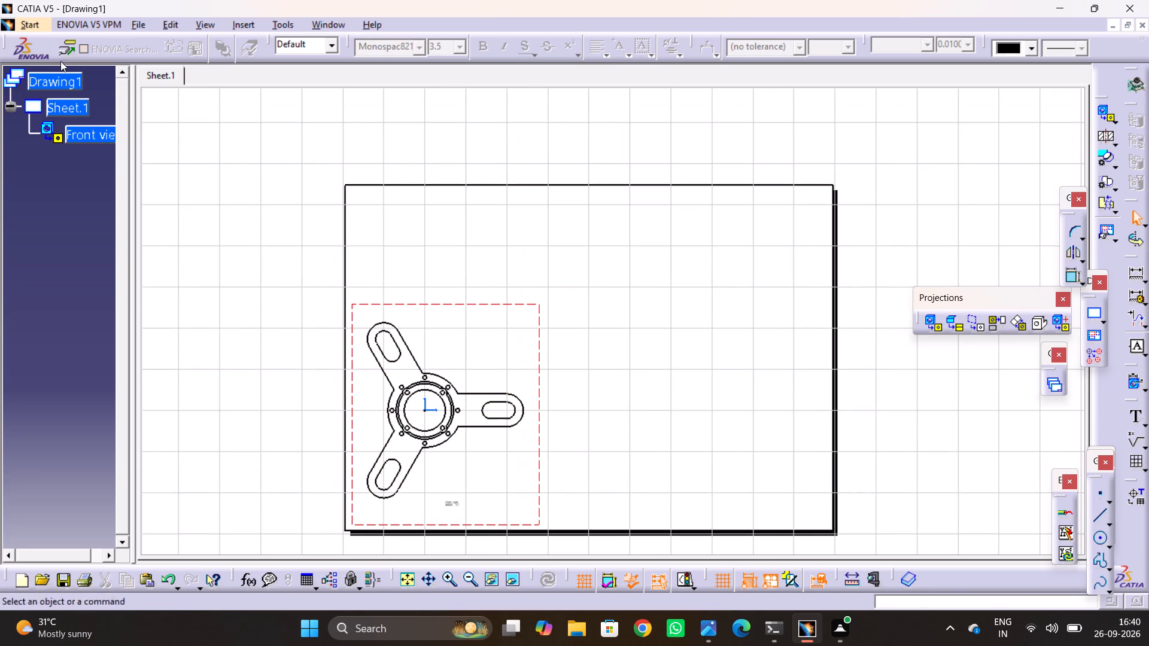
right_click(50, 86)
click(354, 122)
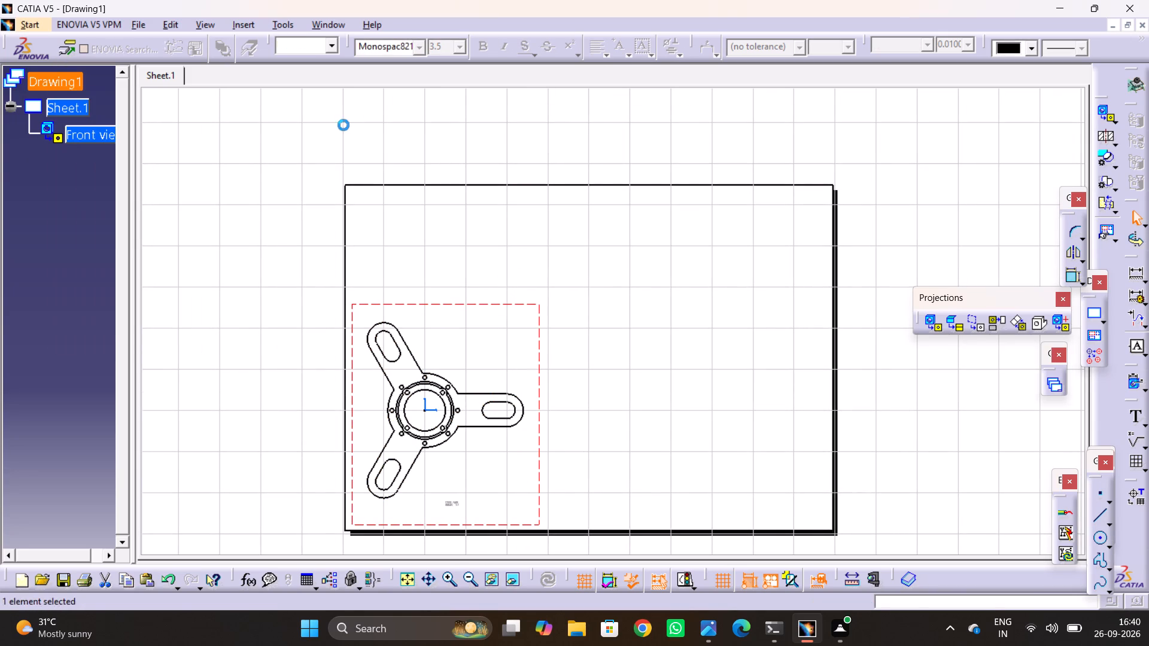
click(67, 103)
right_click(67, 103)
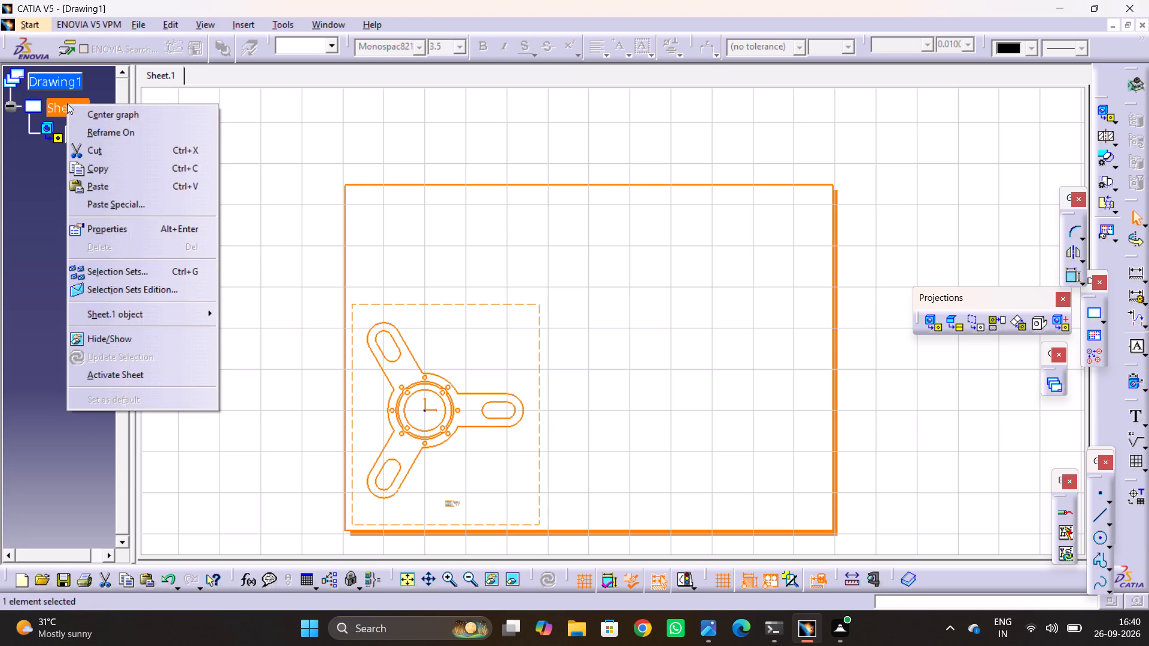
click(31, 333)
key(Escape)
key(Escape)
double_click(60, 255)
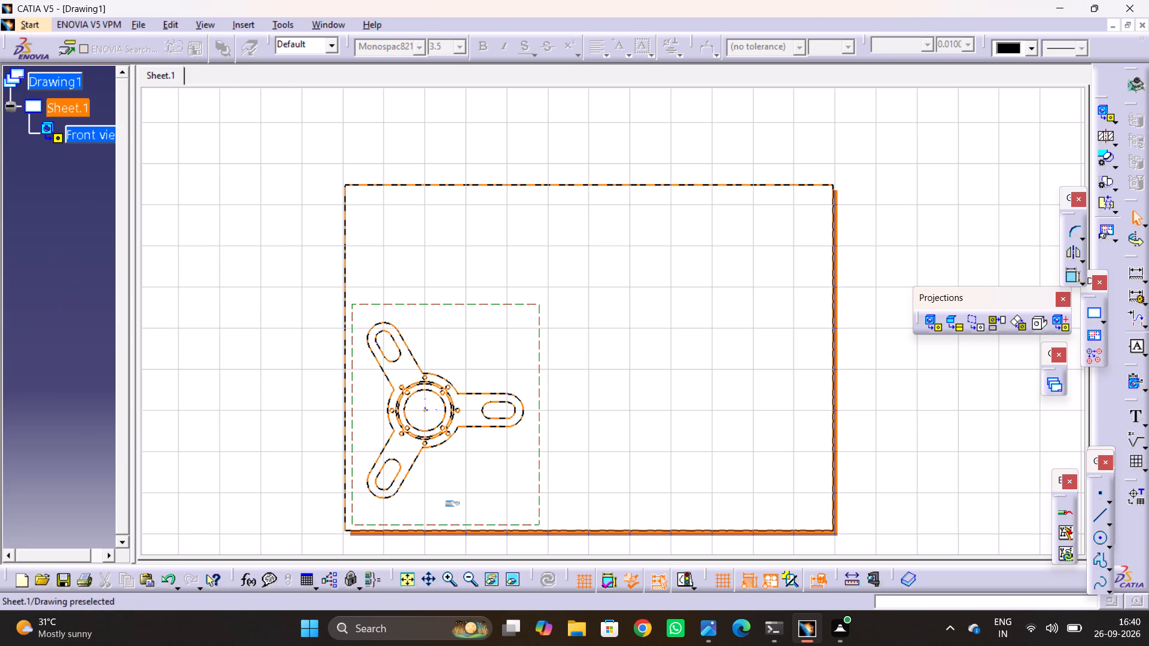
Set the scale of Sheet.1 to 3:1.
right_click(50, 102)
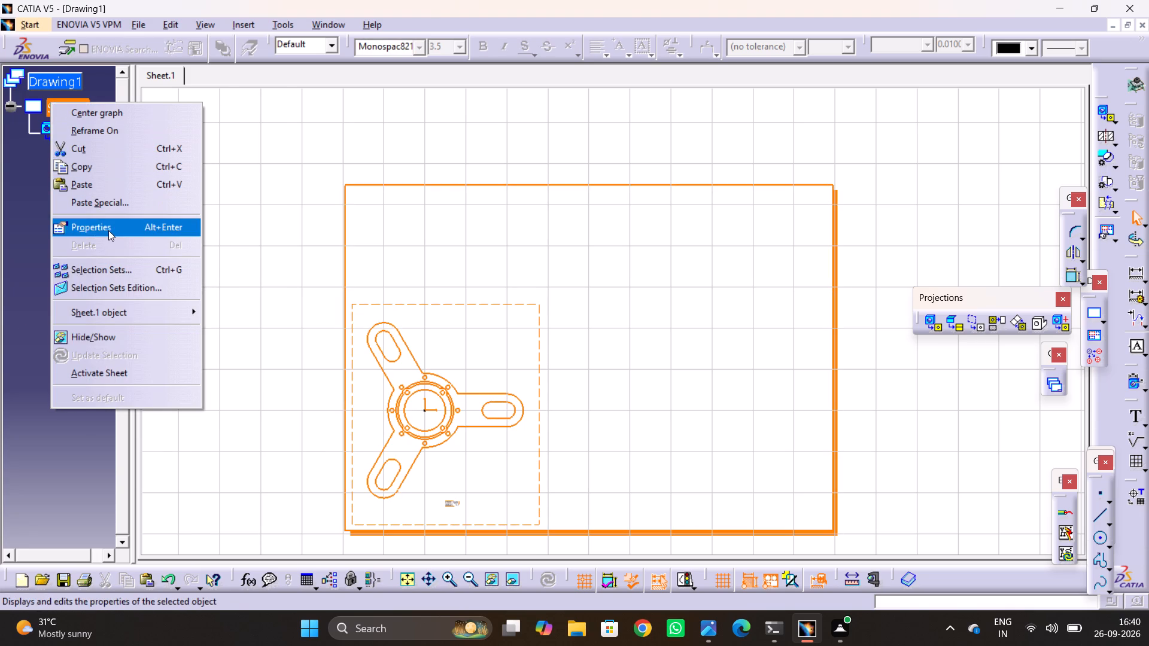
click(108, 230)
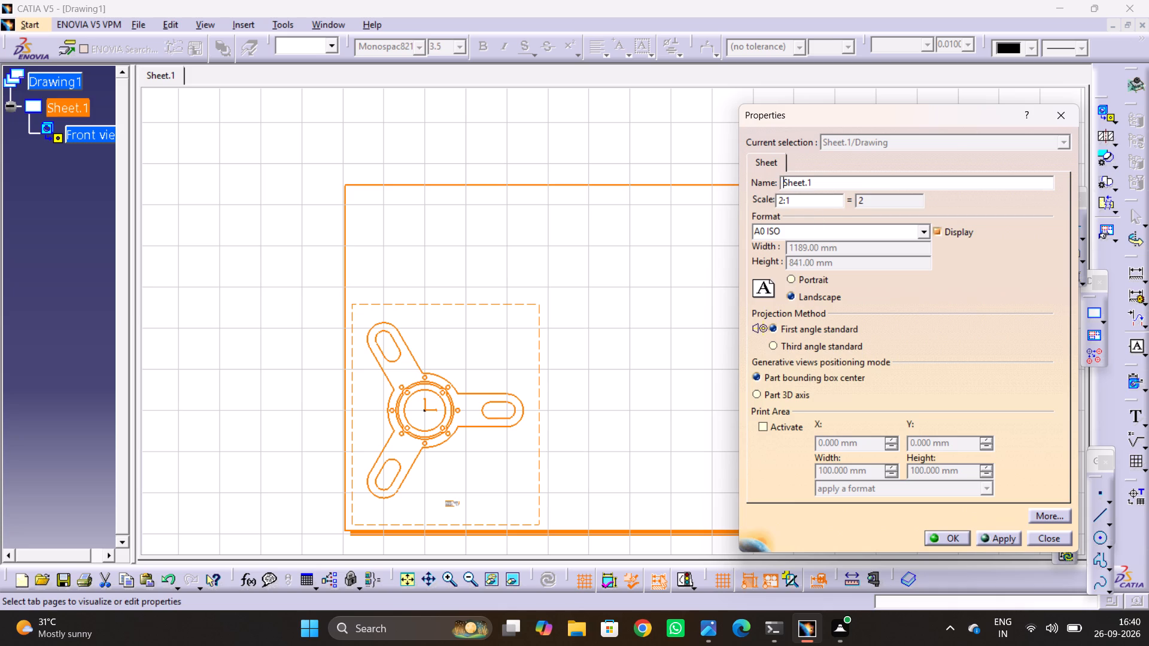
click(922, 230)
click(922, 230)
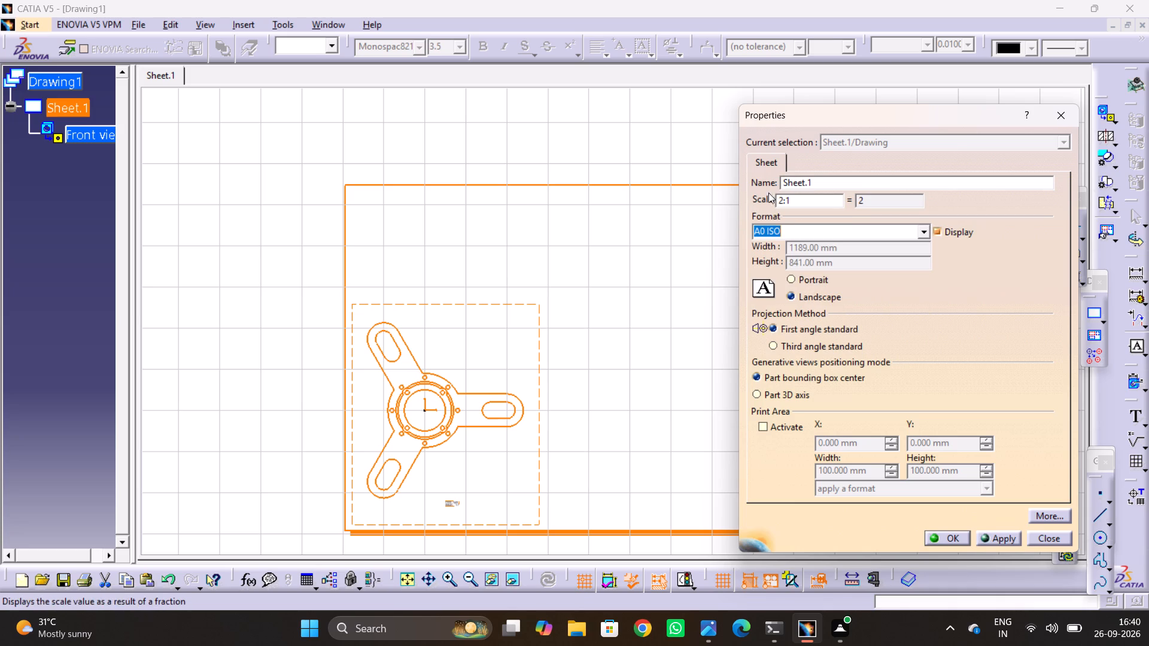
click(782, 200)
key(BackSpace)
key(3)
key(Return)
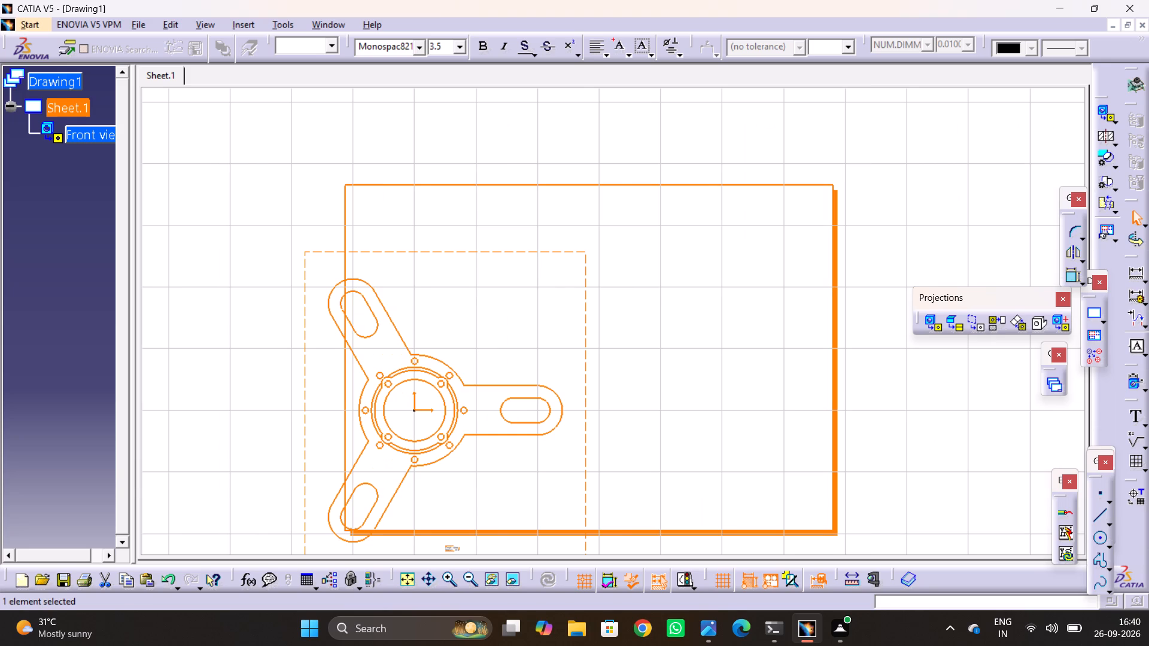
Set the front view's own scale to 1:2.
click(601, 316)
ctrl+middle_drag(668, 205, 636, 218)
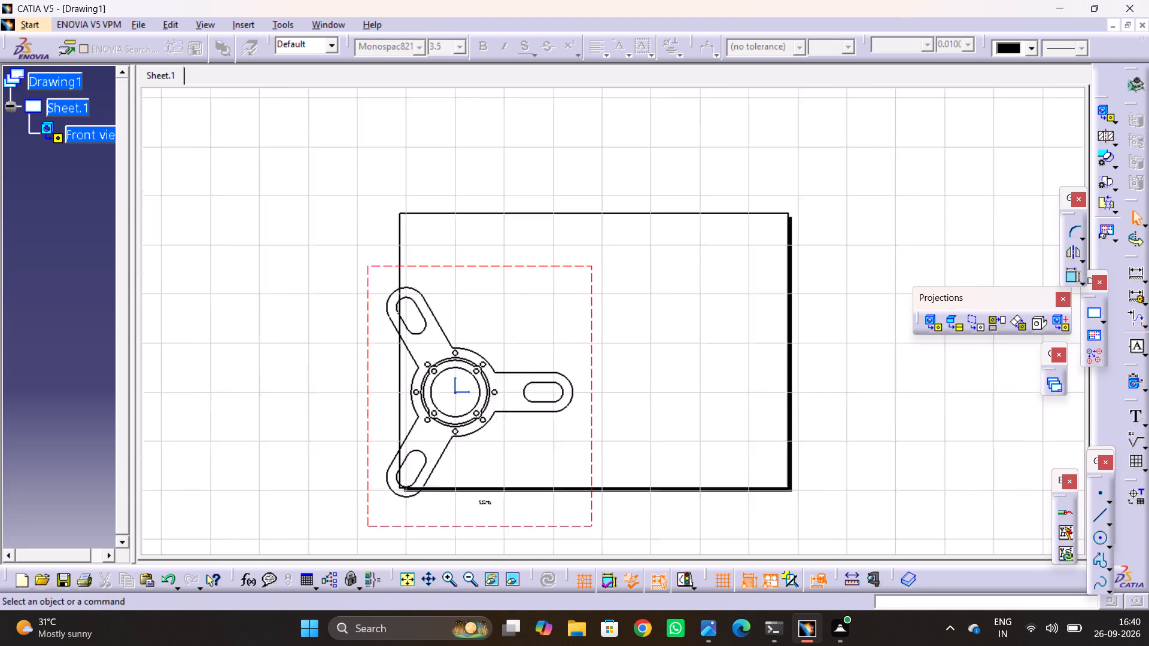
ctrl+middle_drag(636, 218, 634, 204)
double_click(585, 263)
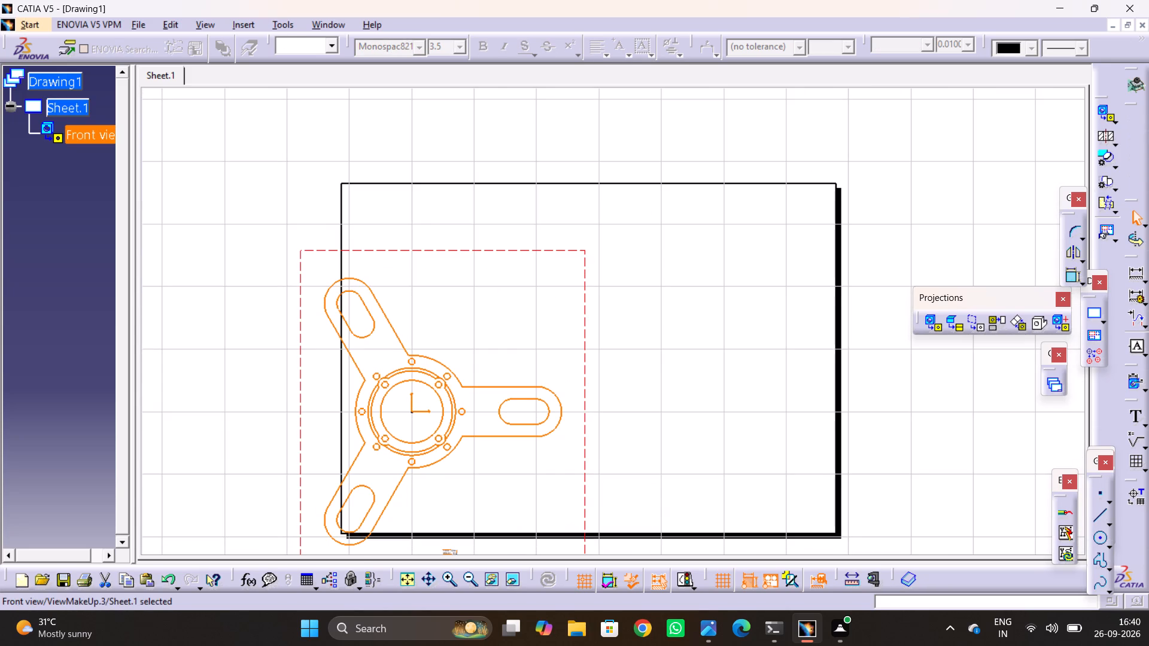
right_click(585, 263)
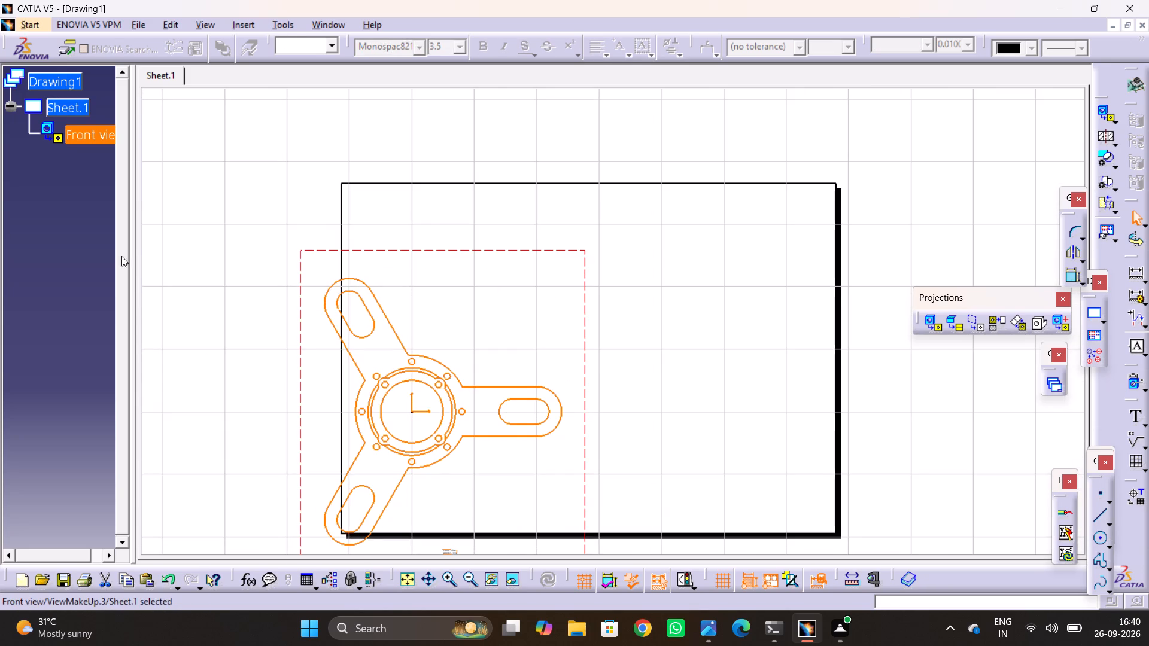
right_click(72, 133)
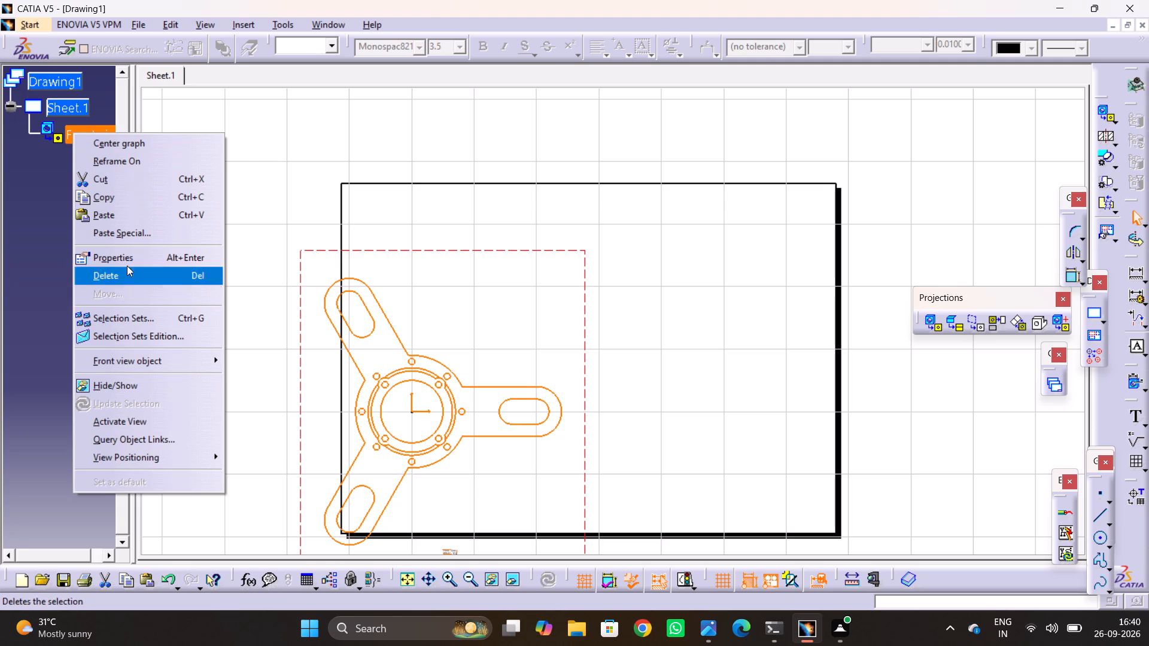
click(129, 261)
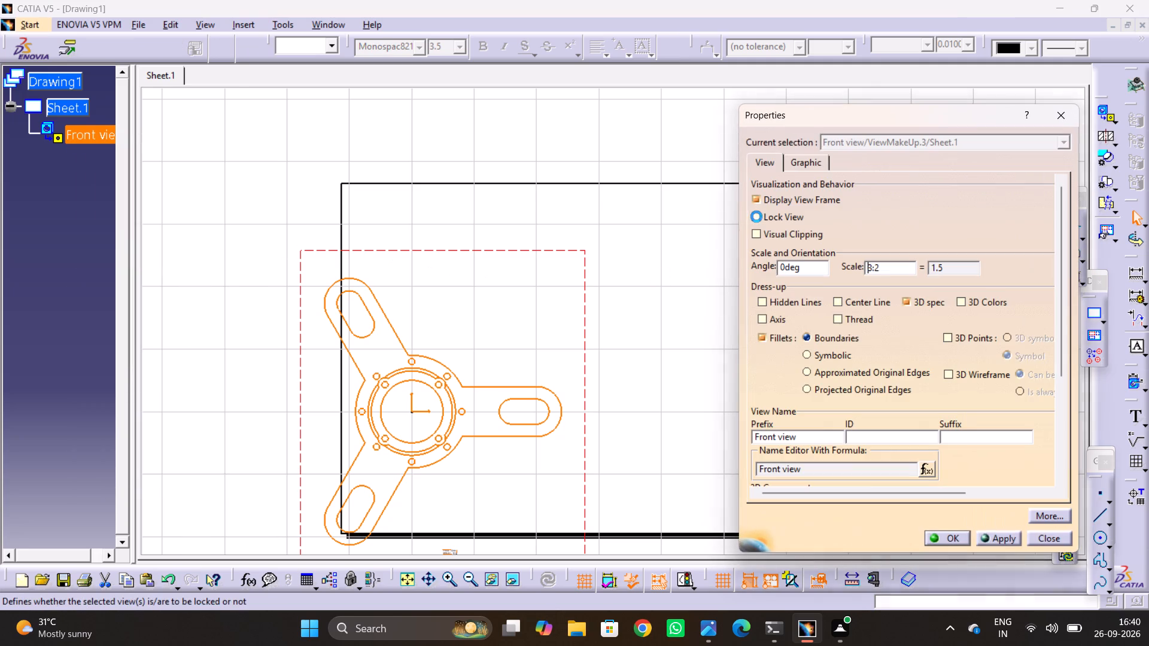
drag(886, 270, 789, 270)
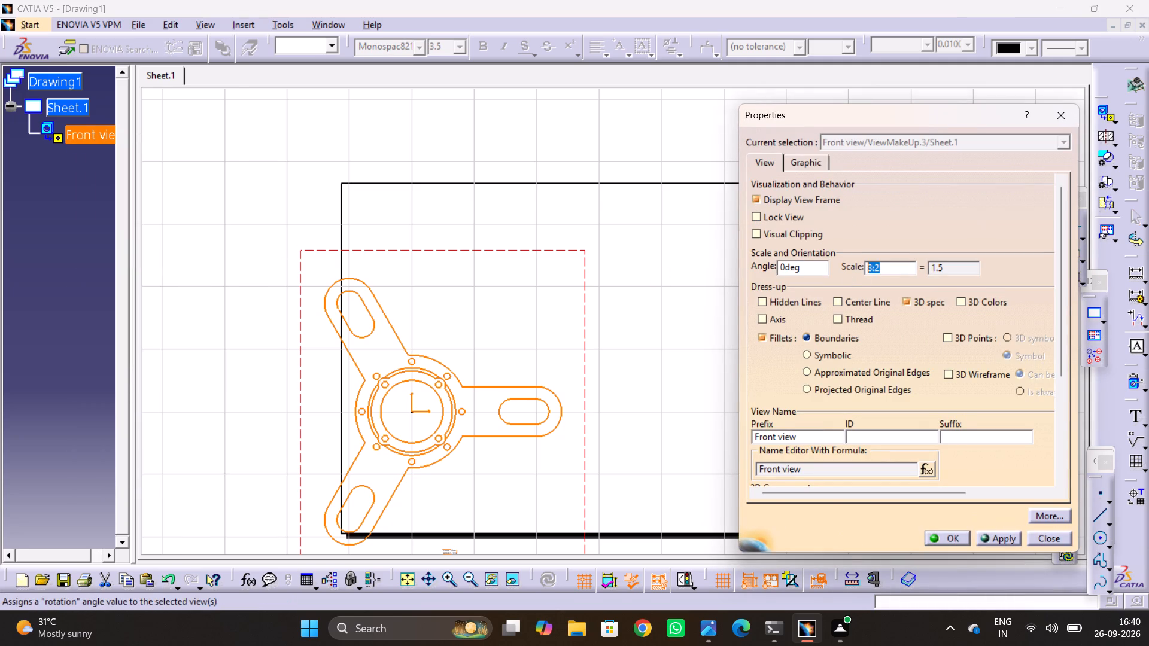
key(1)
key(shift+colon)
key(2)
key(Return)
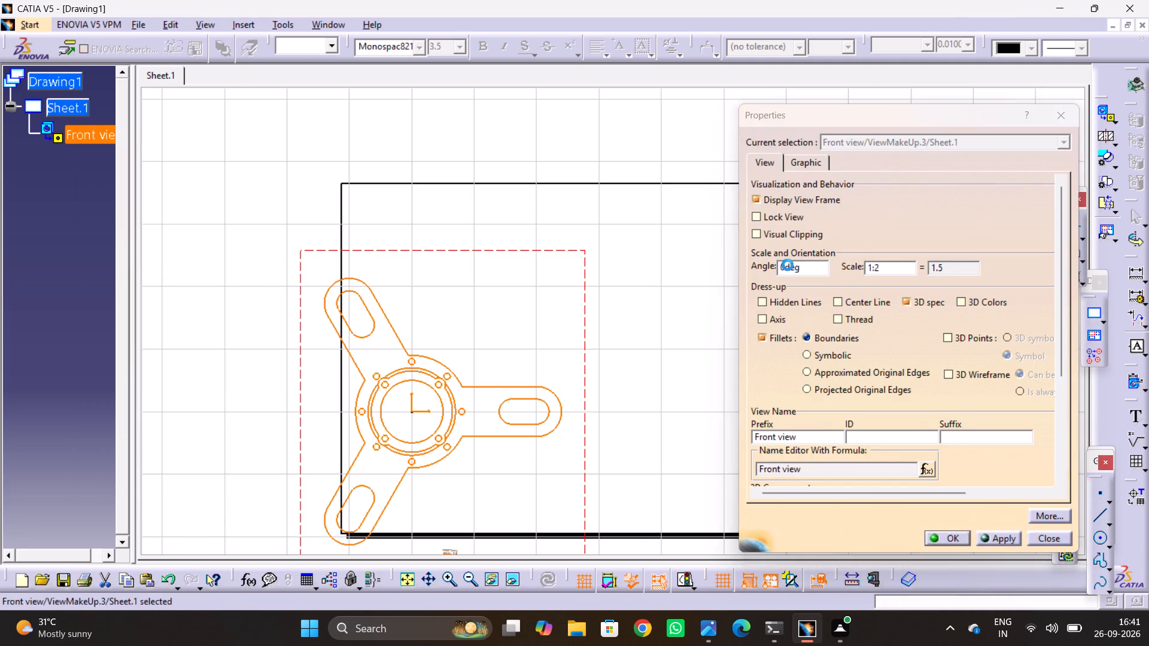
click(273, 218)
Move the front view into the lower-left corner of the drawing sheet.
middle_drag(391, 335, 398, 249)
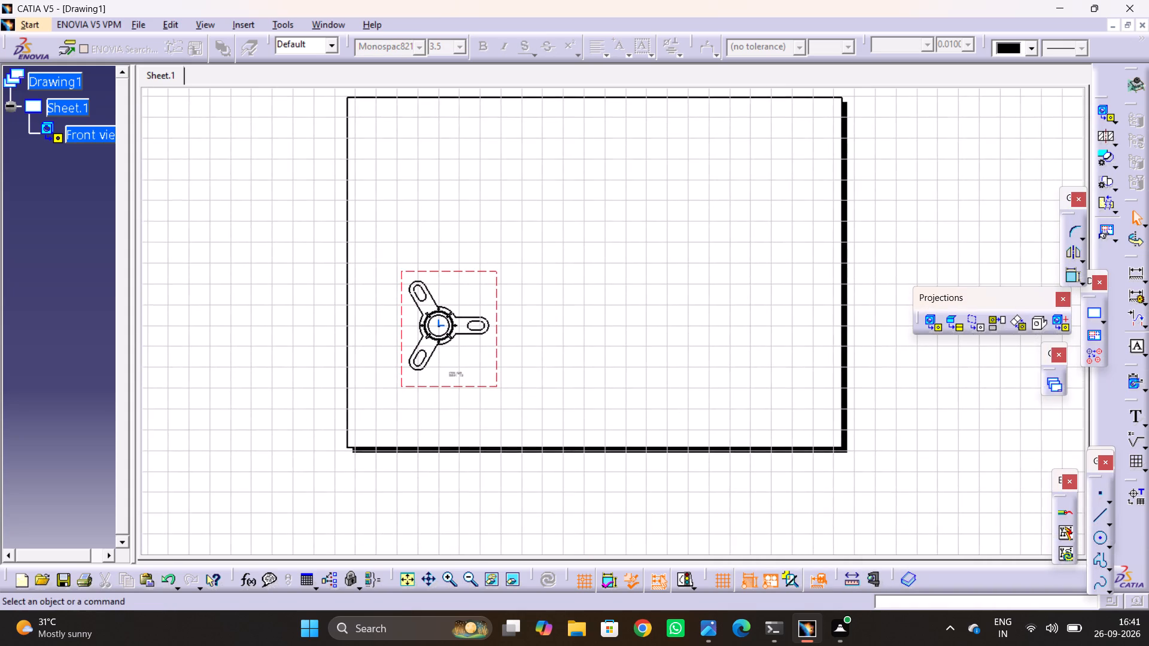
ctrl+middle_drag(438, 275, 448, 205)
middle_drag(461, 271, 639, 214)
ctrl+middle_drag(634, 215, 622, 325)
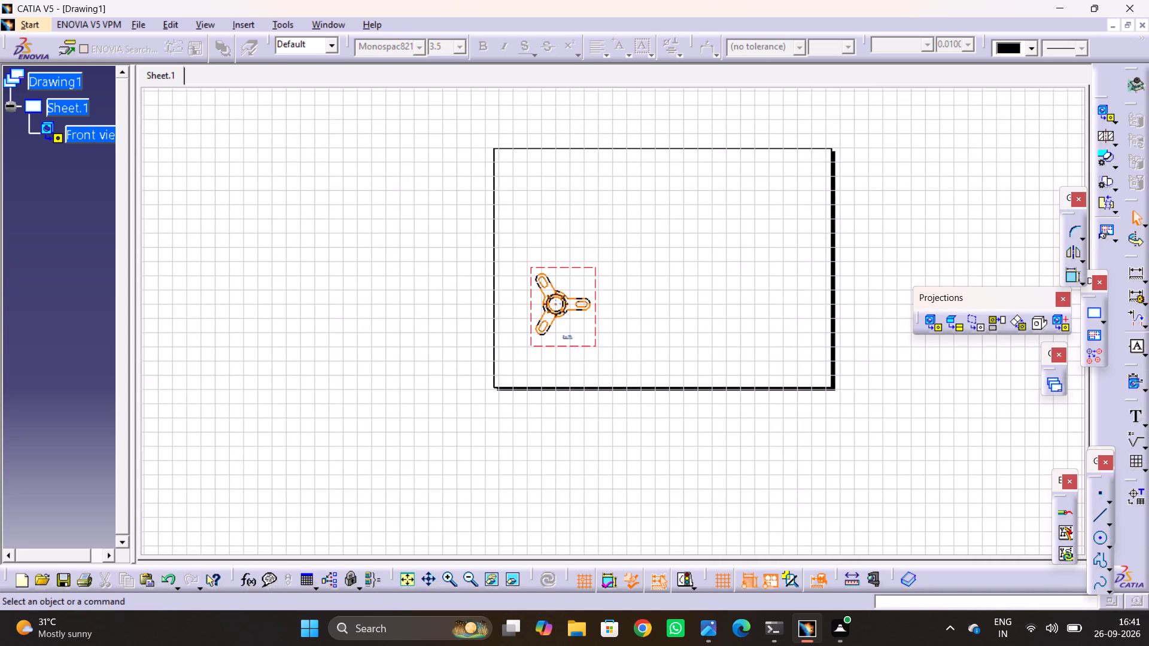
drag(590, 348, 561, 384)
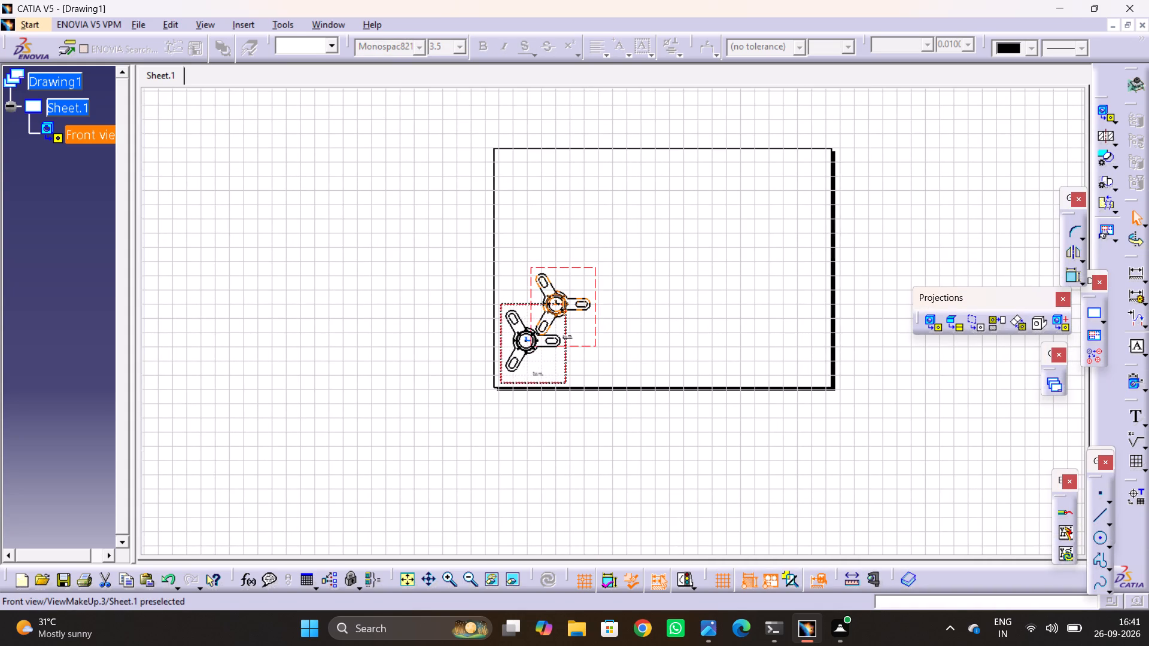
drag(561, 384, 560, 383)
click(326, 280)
Set the front view's own scale to 1:1.
right_click(536, 303)
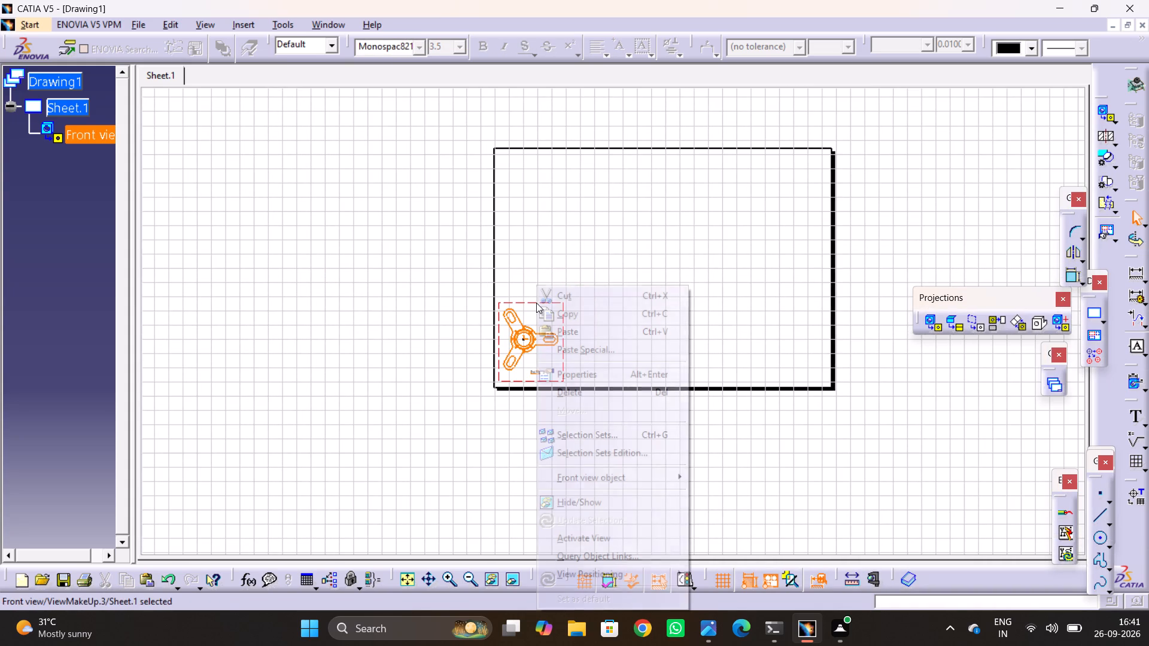
click(582, 377)
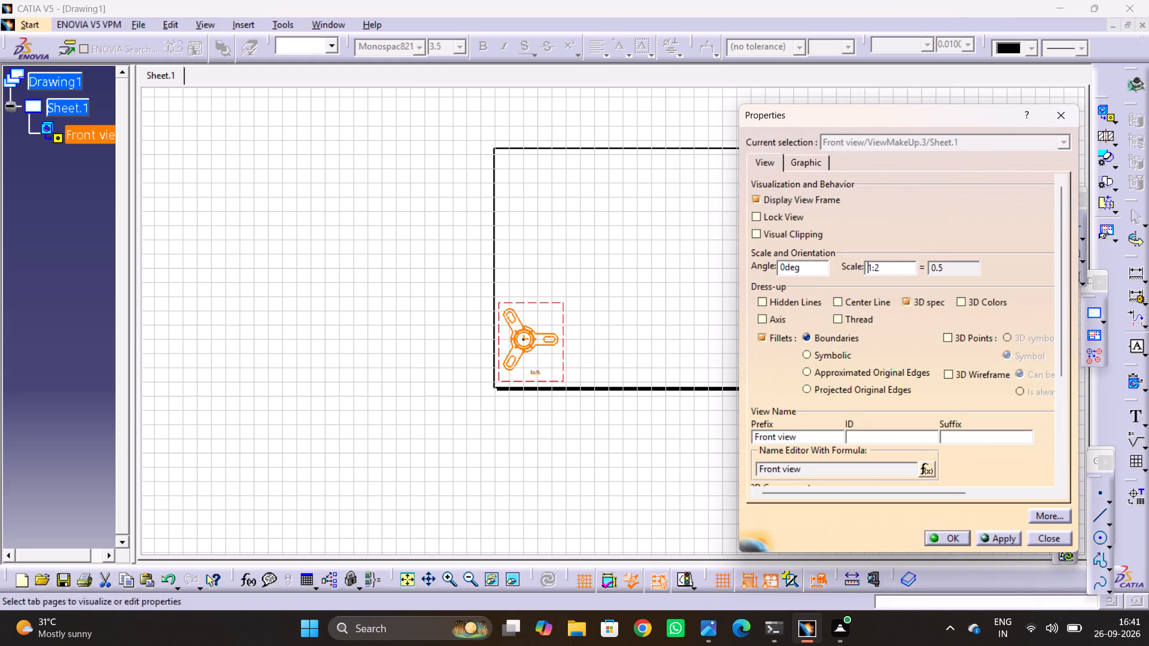
drag(898, 270, 761, 262)
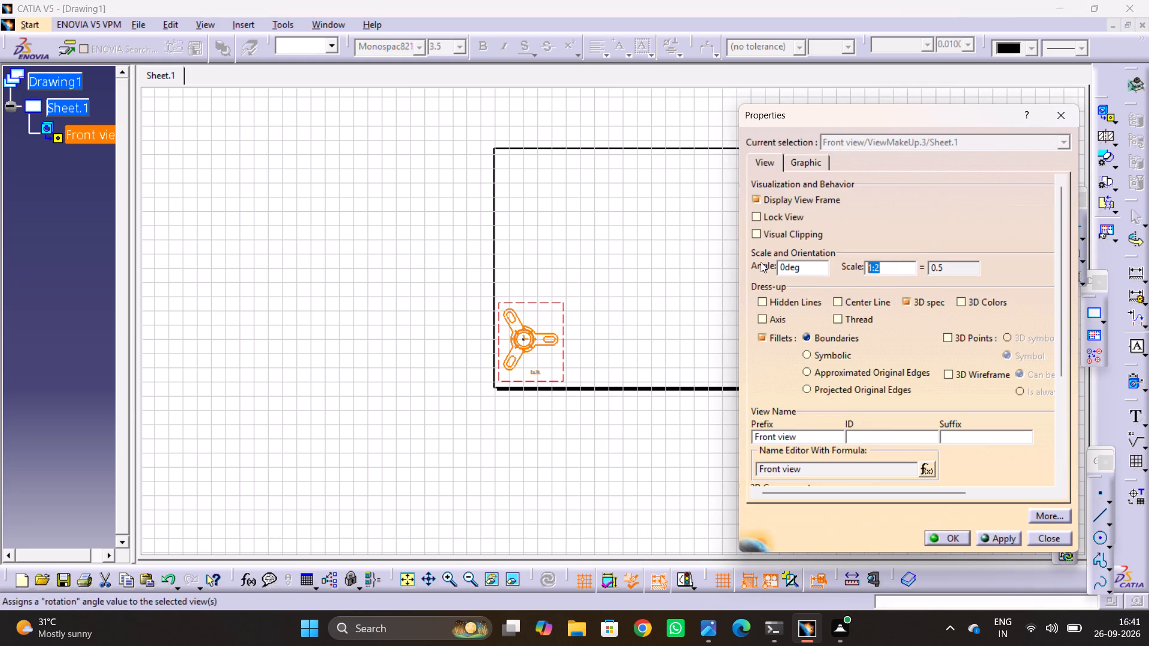
key(1)
text(:1)
key(Return)
click(361, 368)
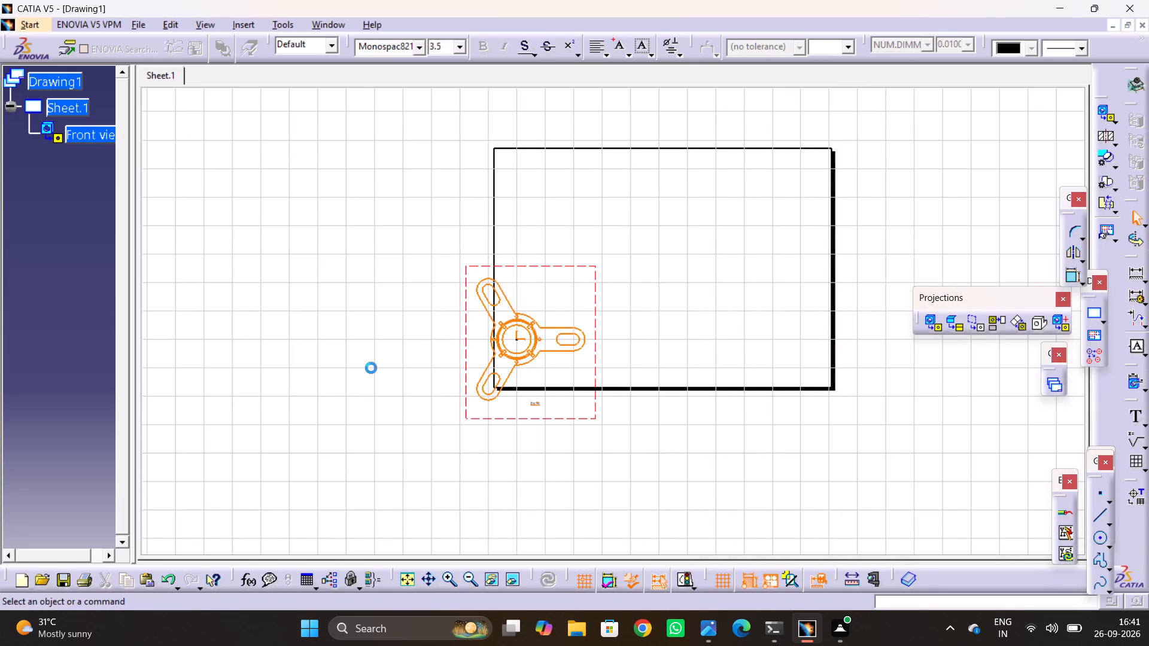
click(66, 110)
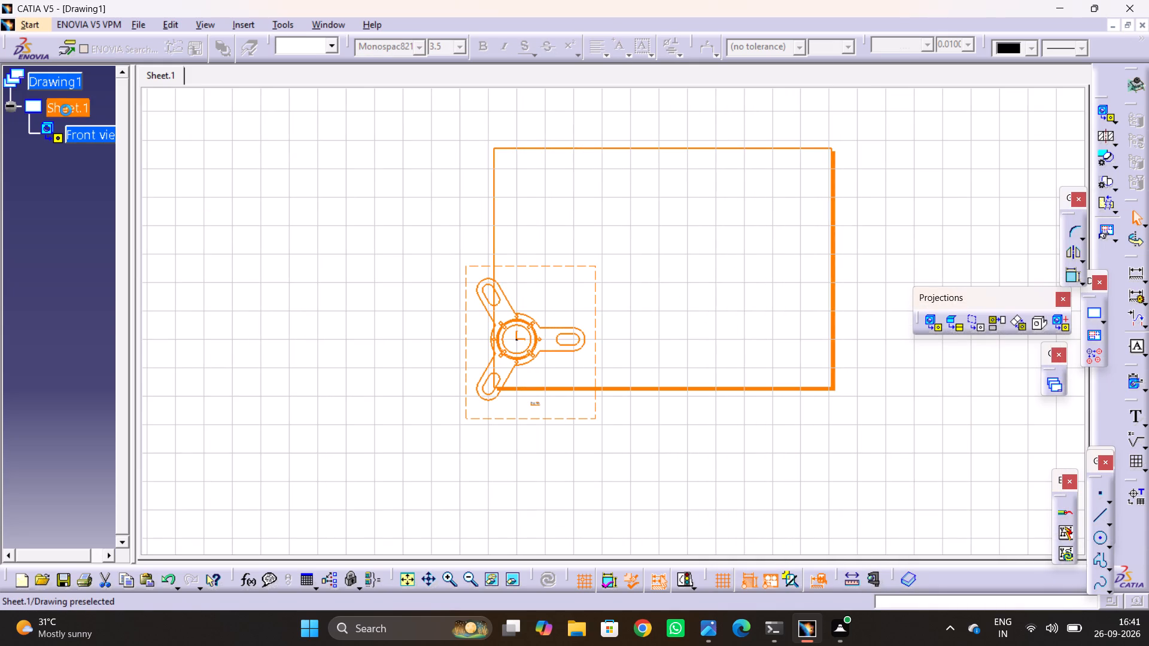
click(74, 210)
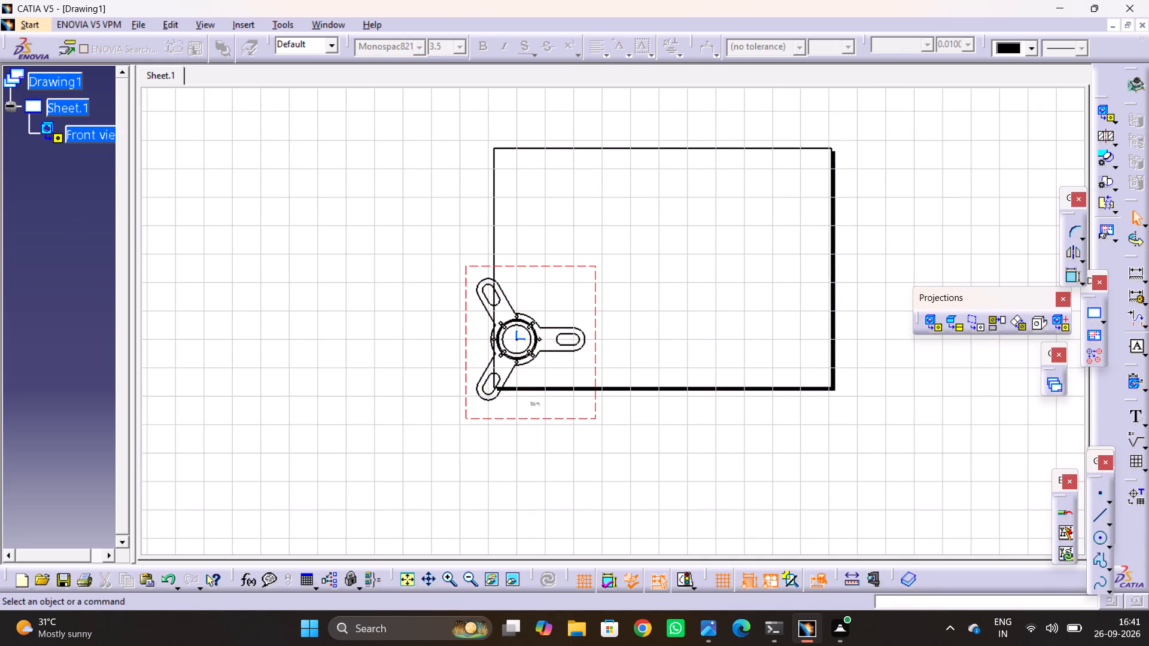
Reposition the front view so its whole frame lies inside the sheet's lower-left area.
drag(598, 376, 636, 331)
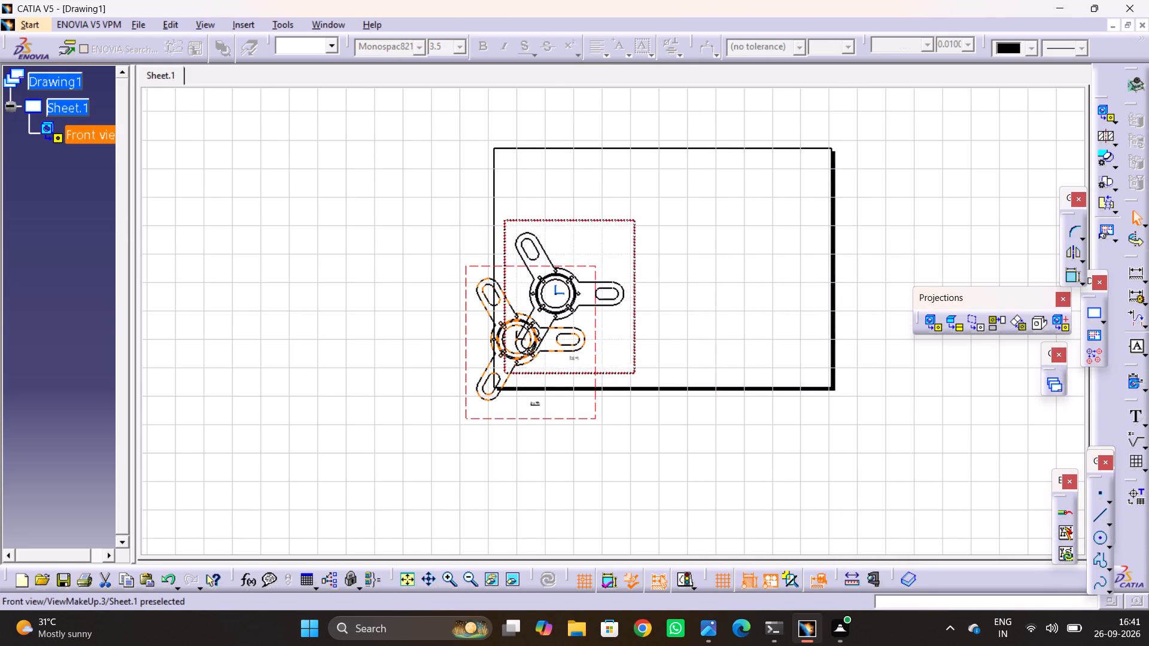
drag(636, 331, 635, 339)
click(74, 263)
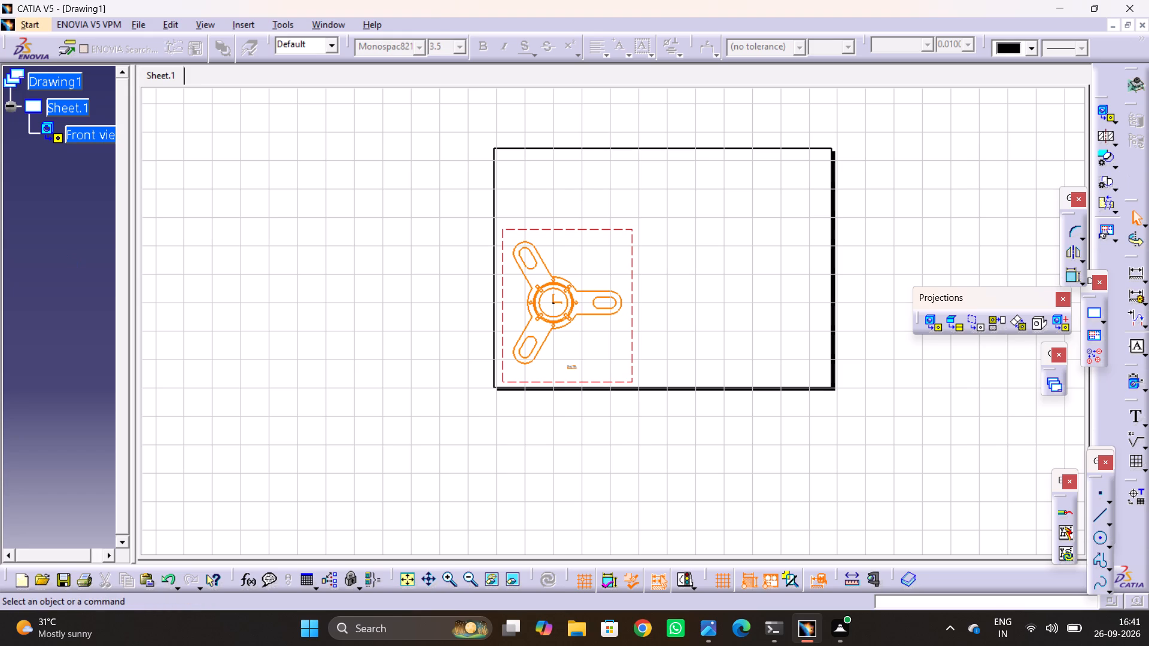
Create a projected bottom view directly above the front view on the sheet.
middle_drag(497, 312, 335, 355)
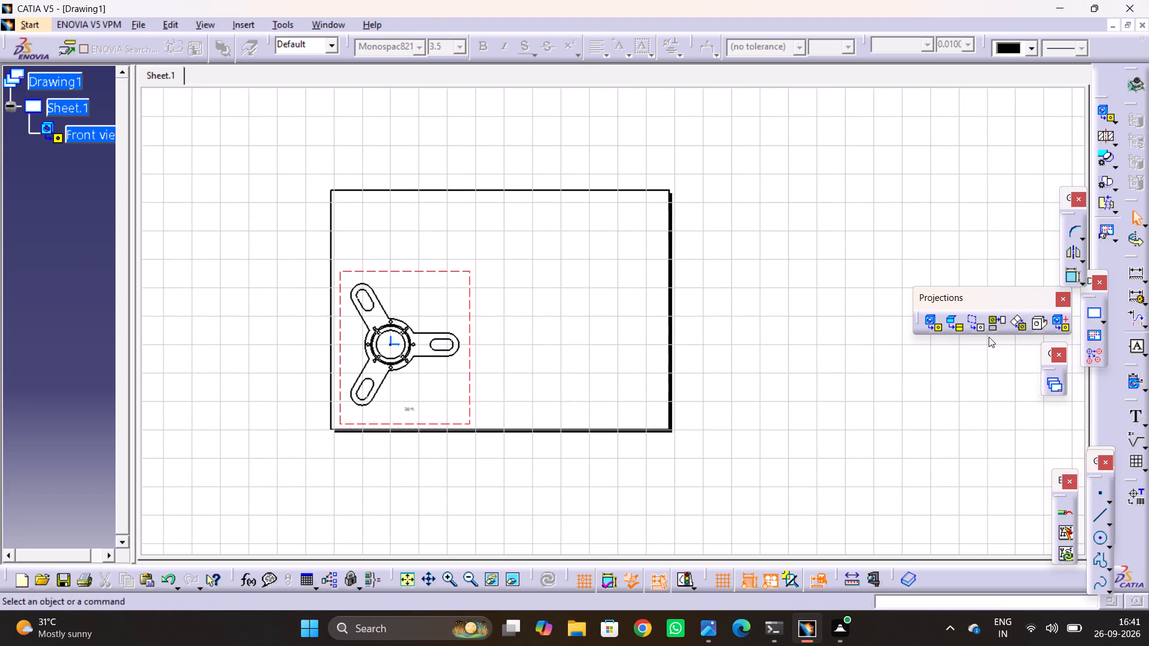
click(995, 327)
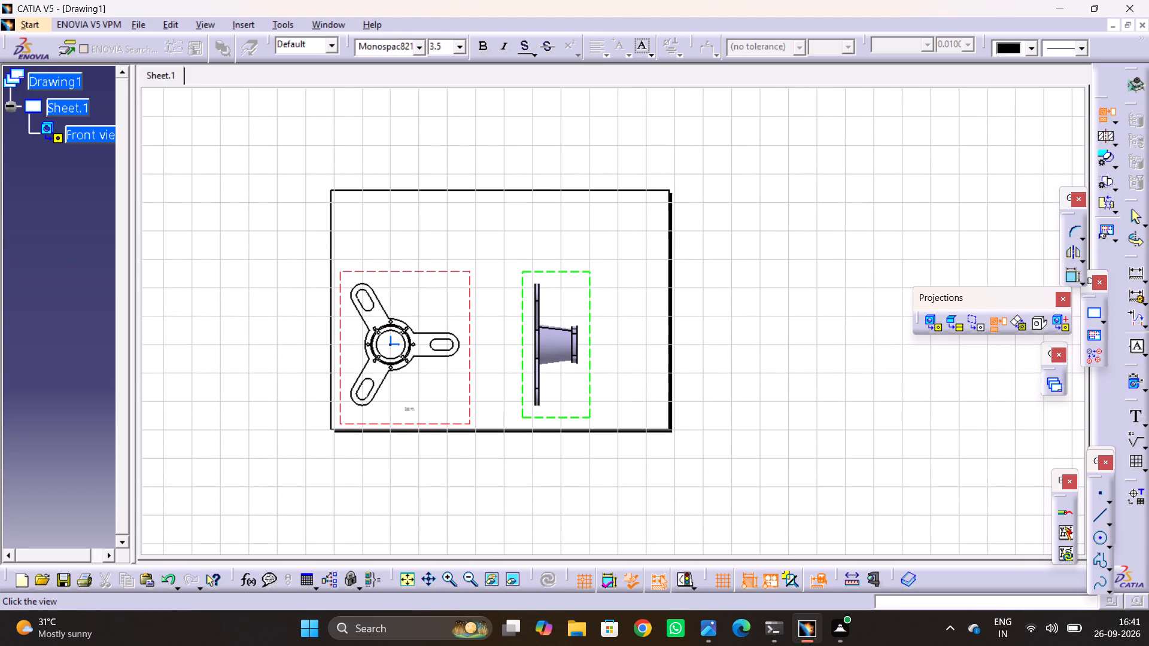
click(399, 231)
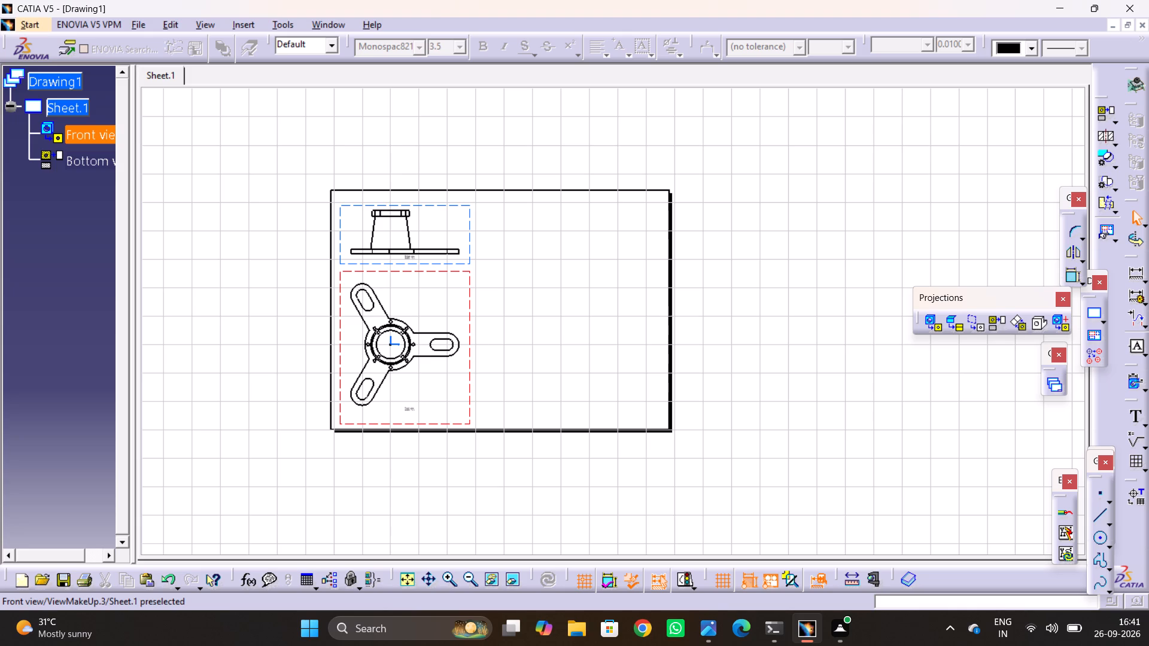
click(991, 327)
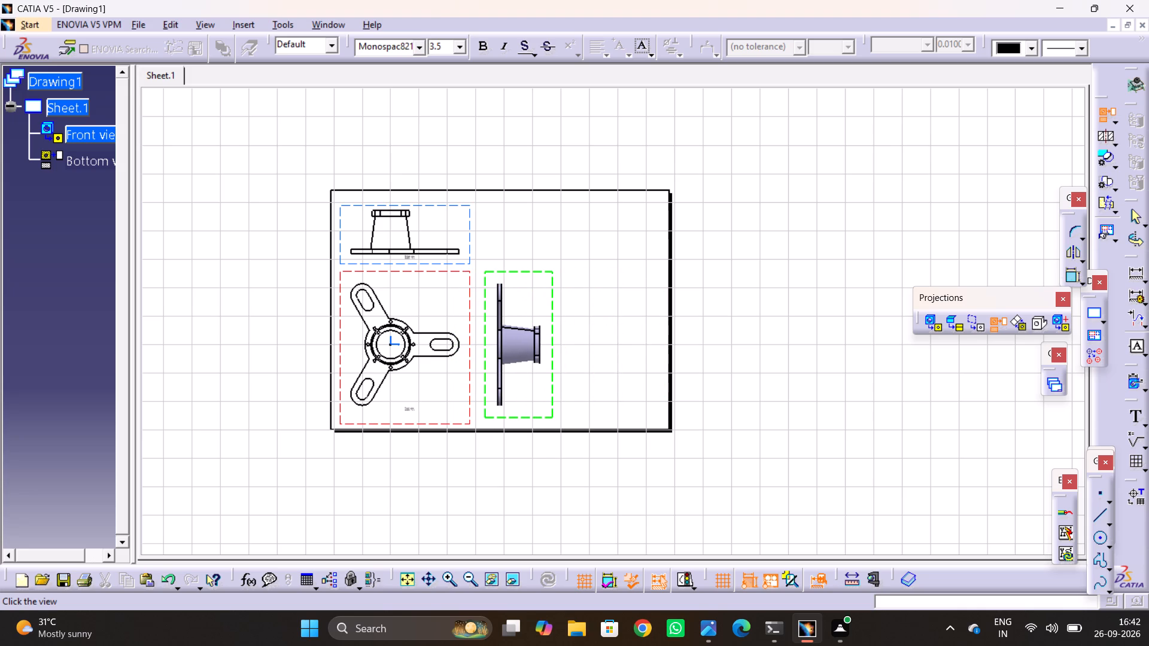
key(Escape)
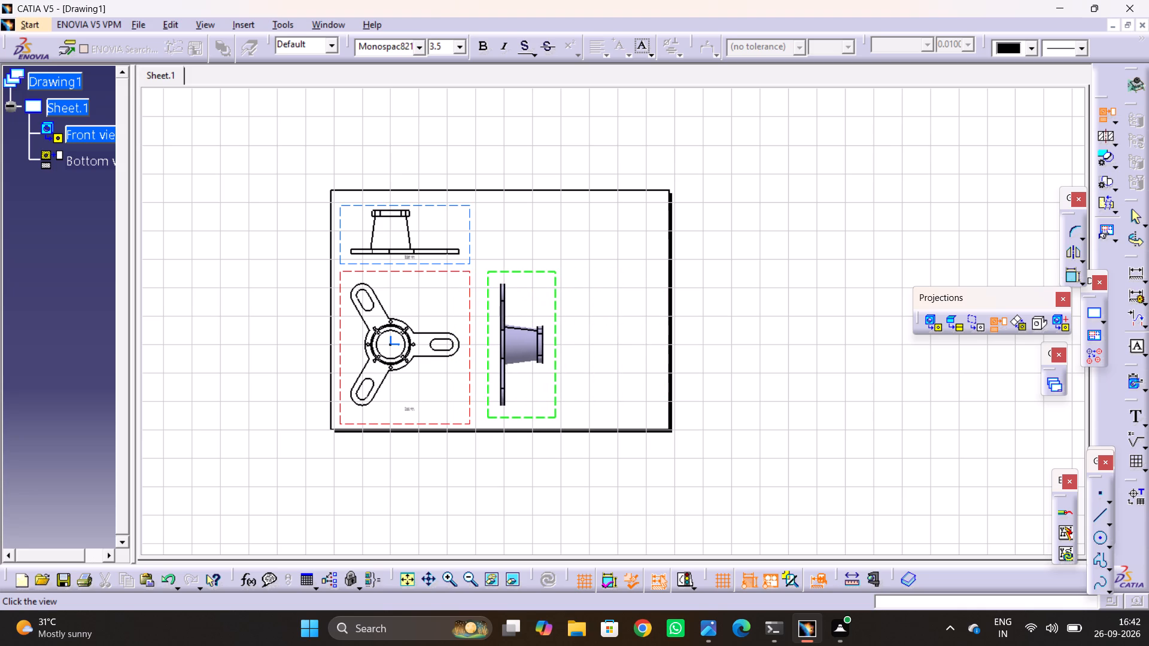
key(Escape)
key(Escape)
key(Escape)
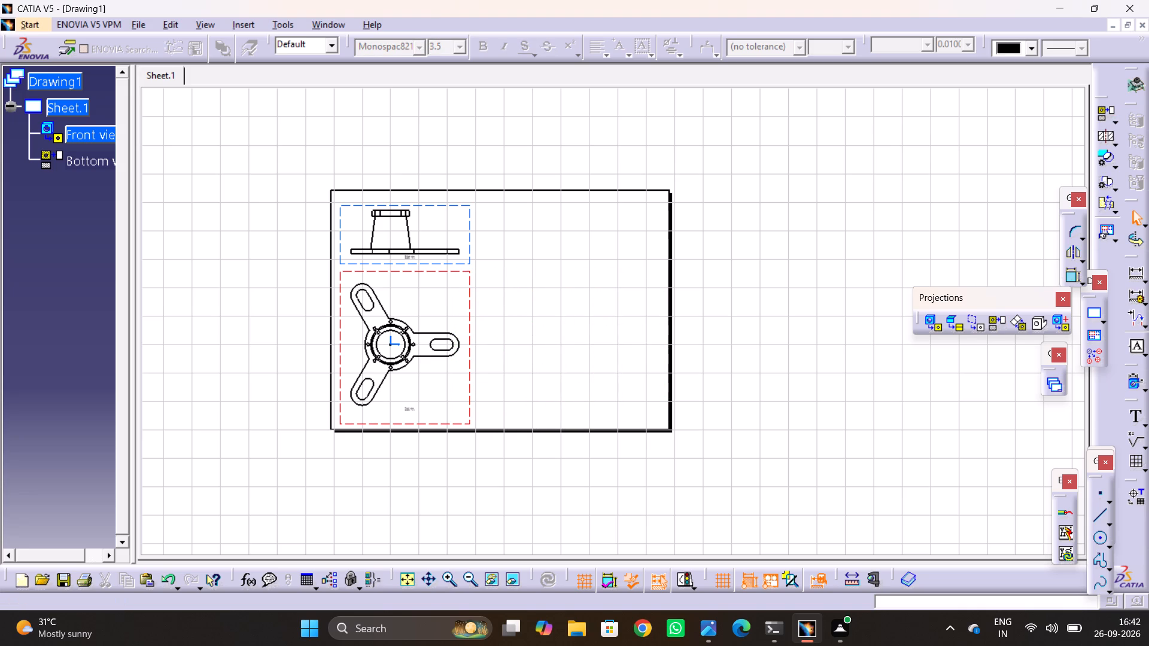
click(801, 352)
Create an isometric view of the three-armed bracket from the Product1 model on the drawing sheet.
click(1044, 324)
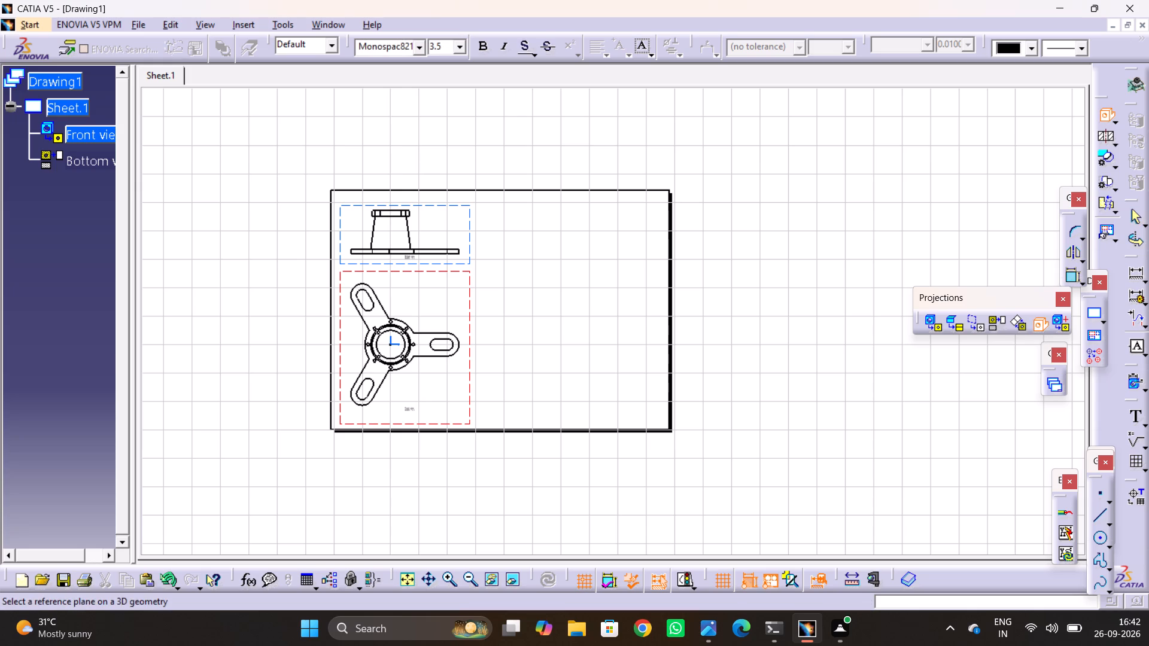
click(320, 25)
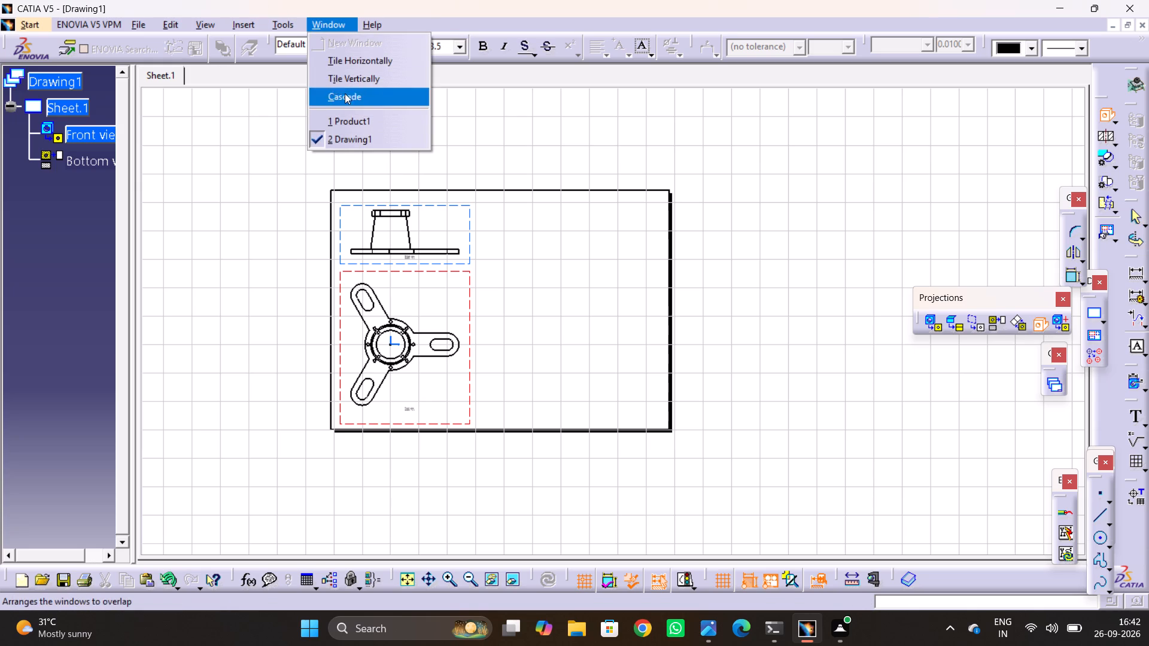
click(349, 124)
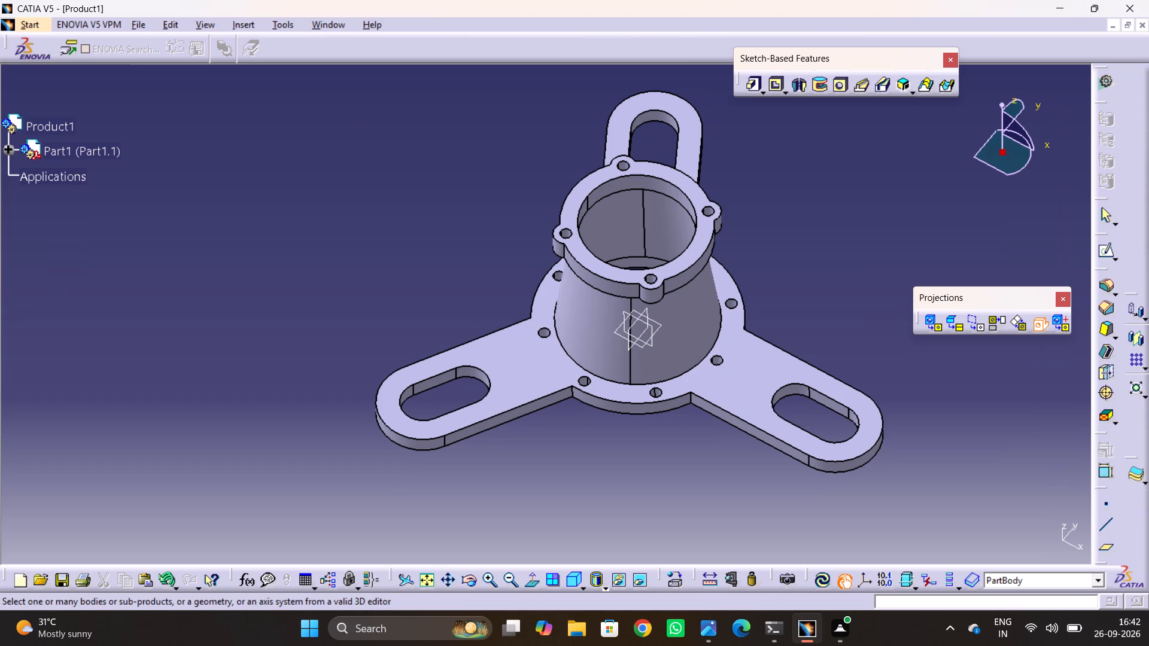
click(396, 441)
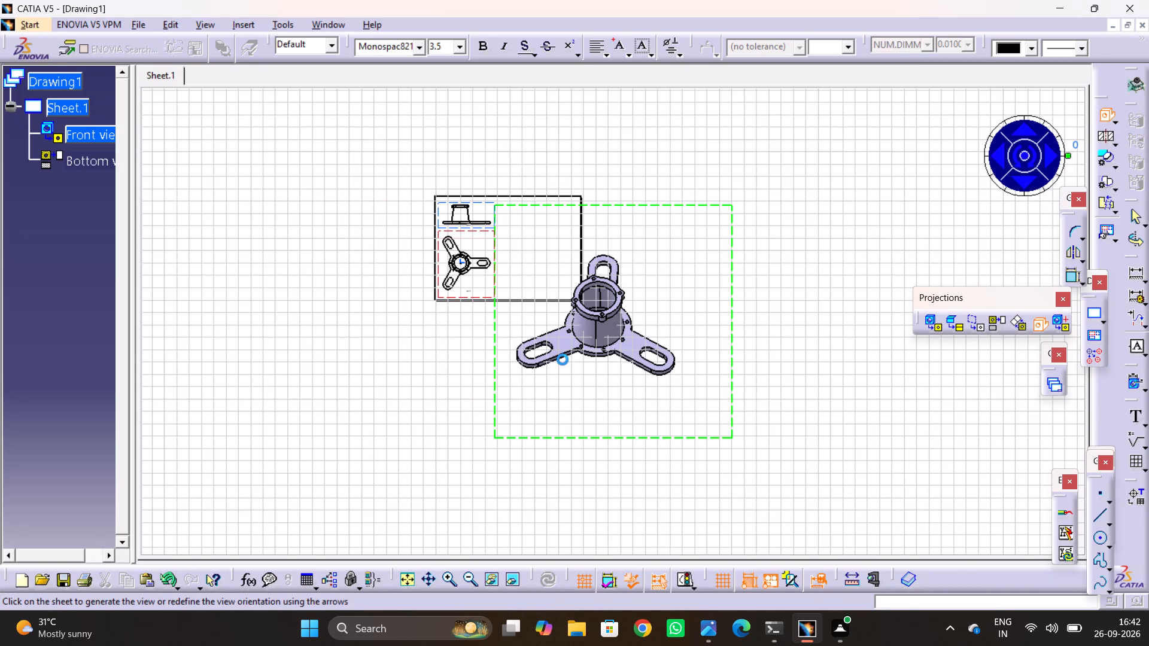
click(789, 329)
key(Escape)
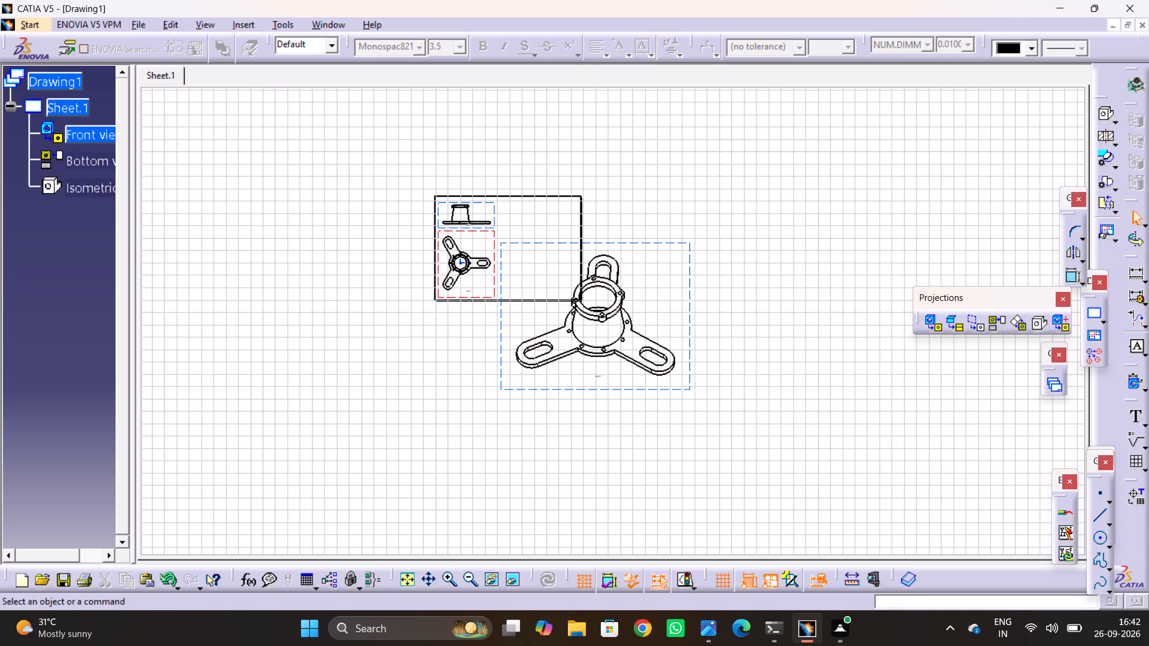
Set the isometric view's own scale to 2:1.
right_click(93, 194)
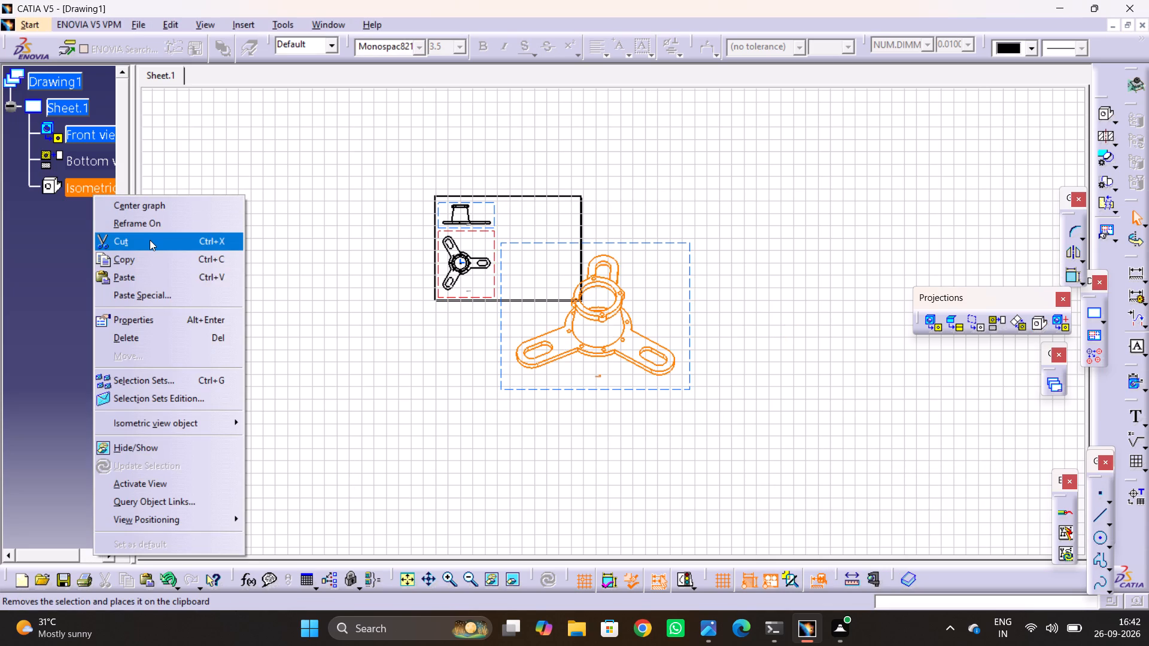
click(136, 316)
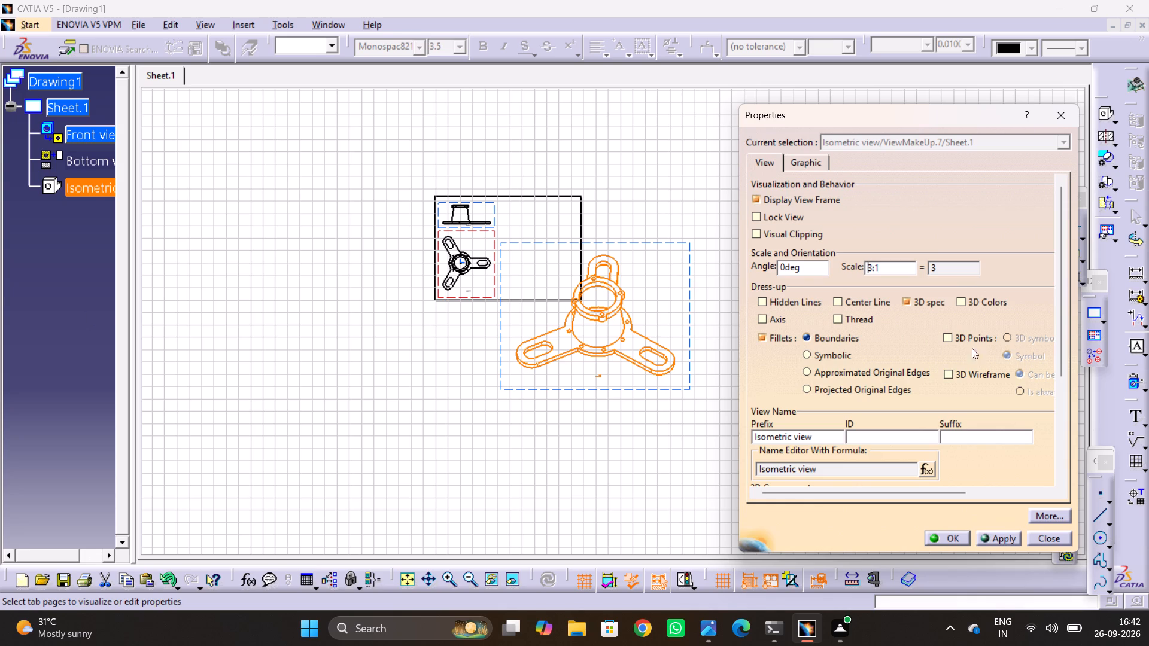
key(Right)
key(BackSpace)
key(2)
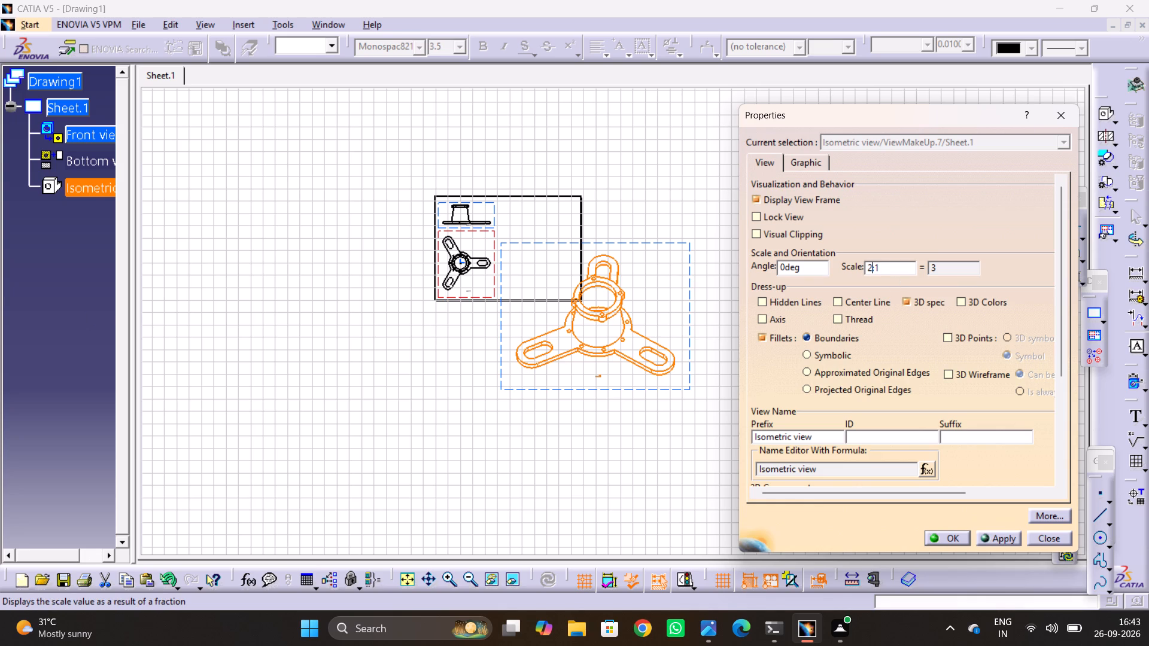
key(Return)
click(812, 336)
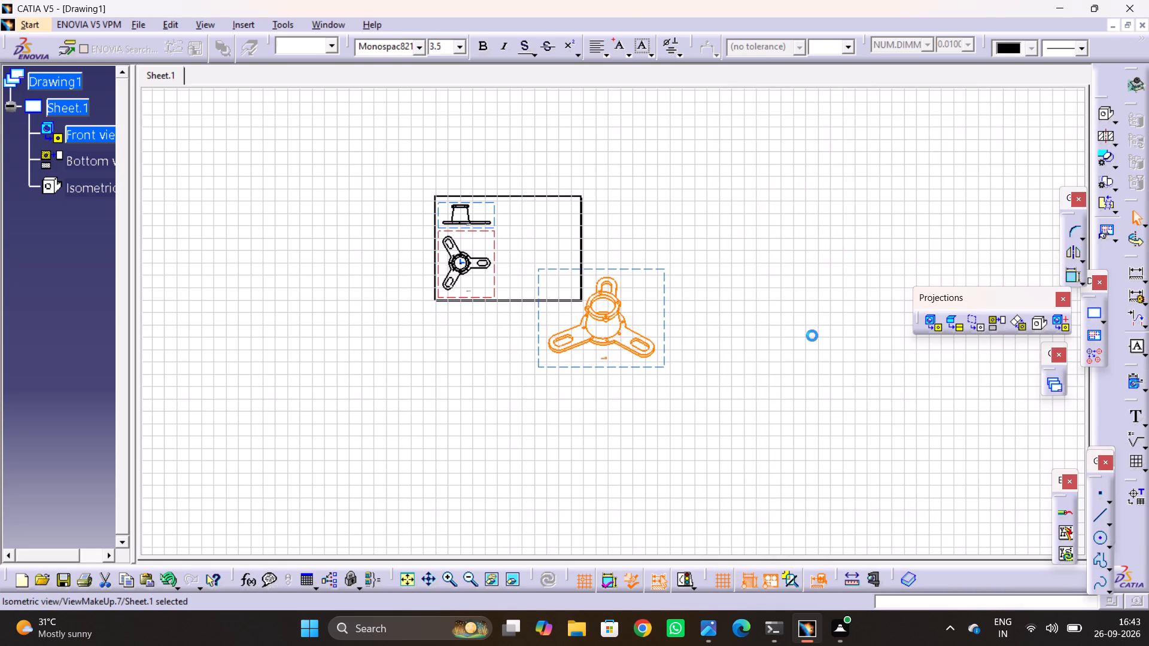
Move the isometric view onto the sheet, to the right of the front and bottom views.
ctrl+middle_drag(675, 263, 679, 241)
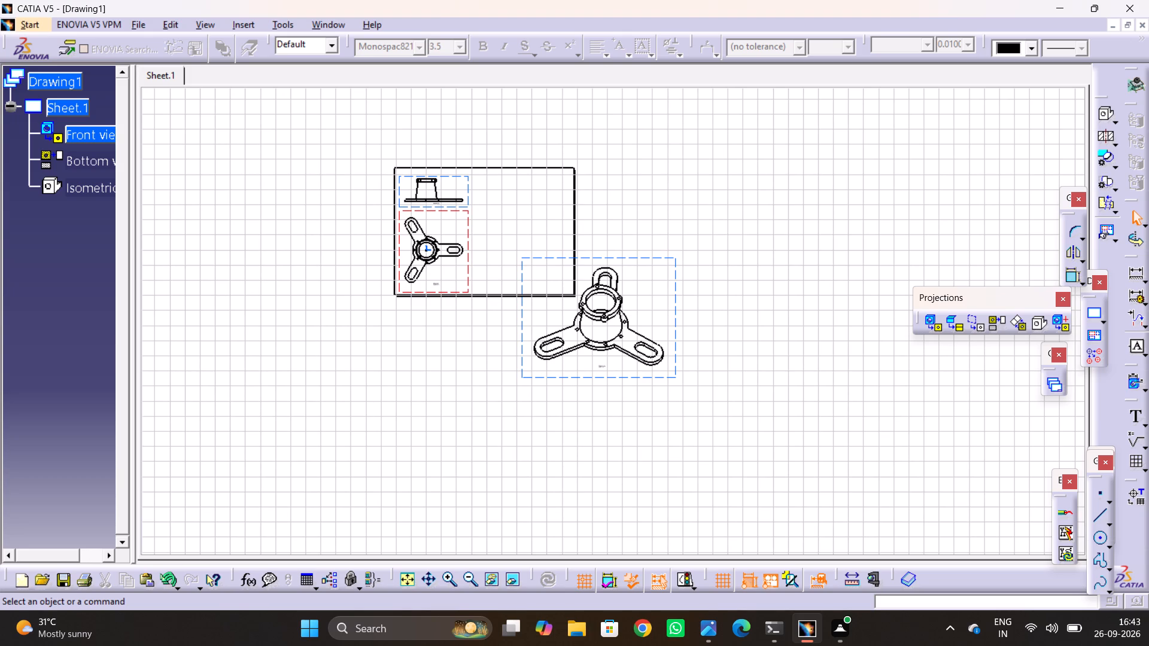
ctrl+middle_drag(659, 254, 686, 205)
middle_drag(660, 224, 671, 279)
drag(493, 276, 348, 117)
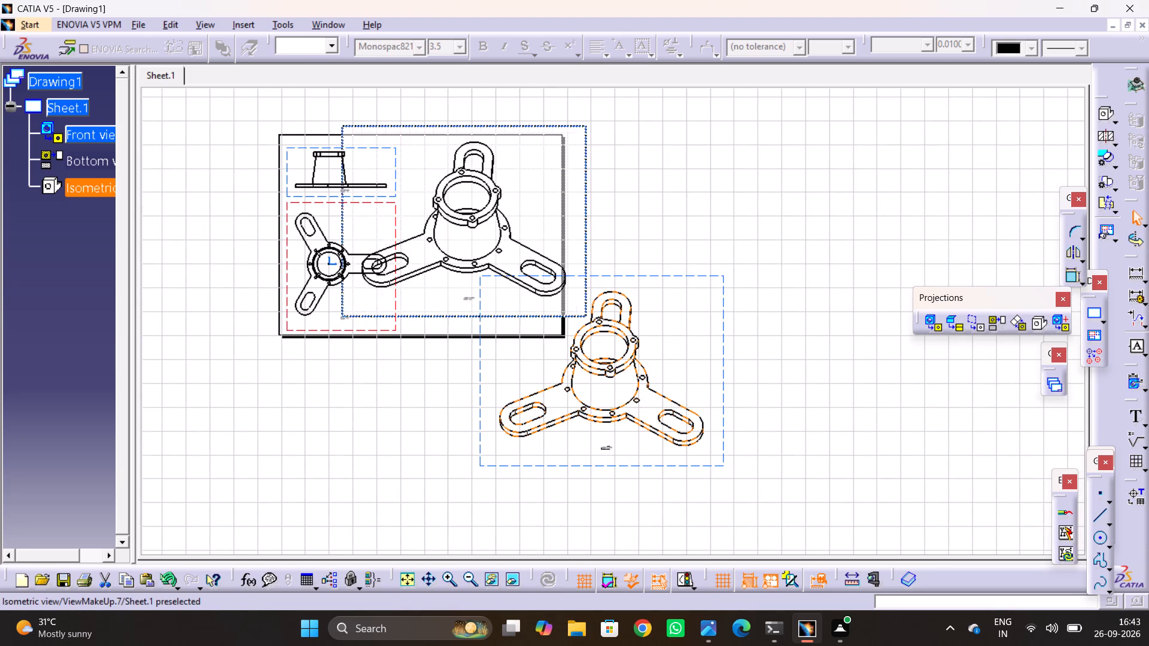
drag(348, 117, 361, 157)
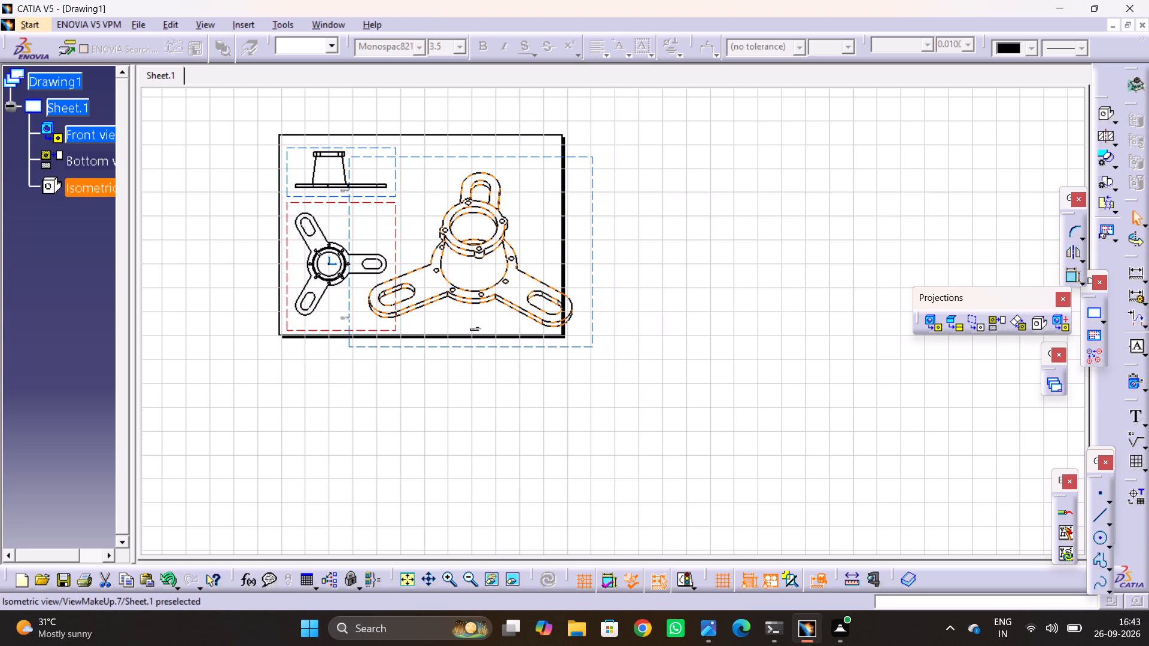
Set the isometric view's own scale to 1:1.
right_click(74, 189)
click(139, 305)
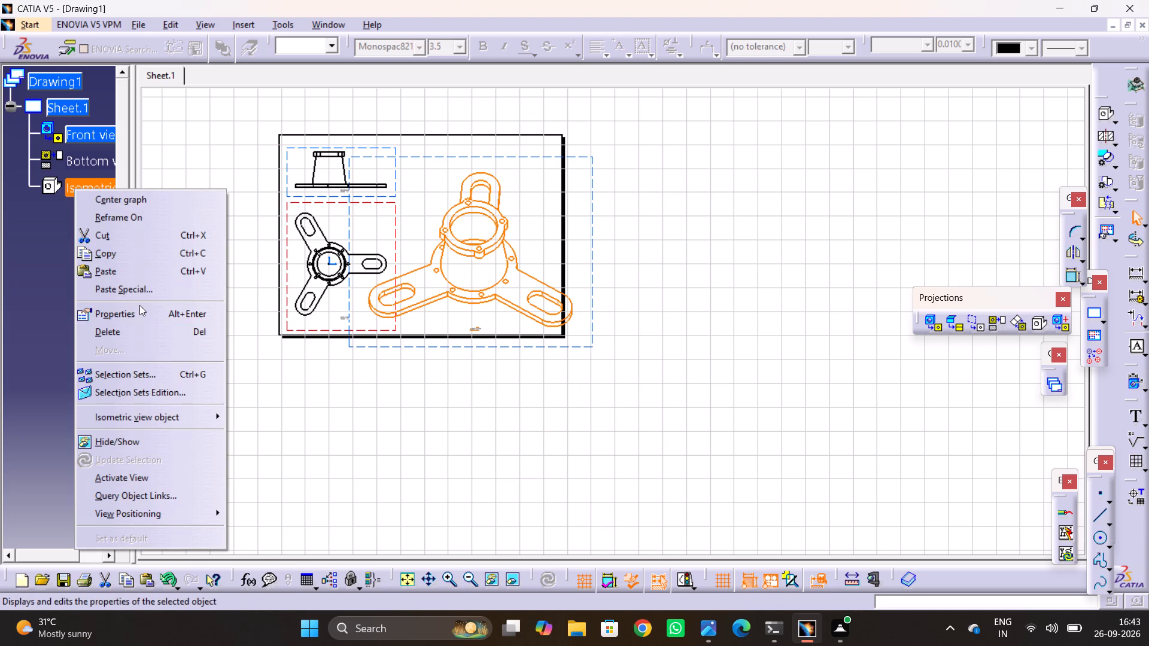
click(141, 310)
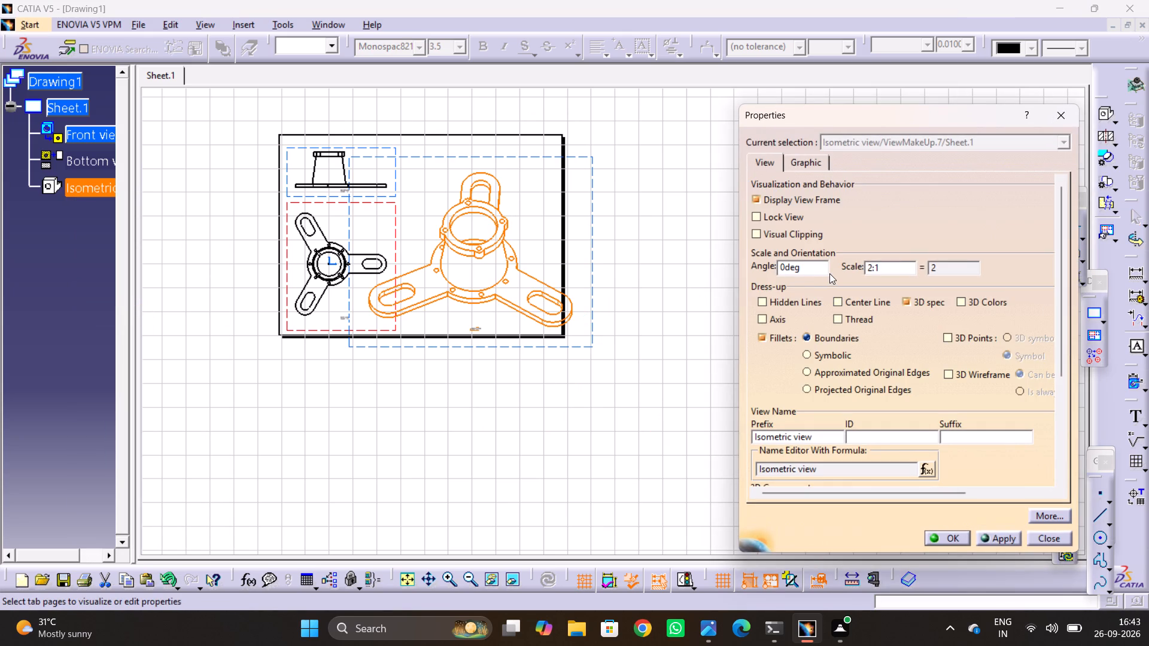
key(Right)
key(BackSpace)
key(1)
key(Return)
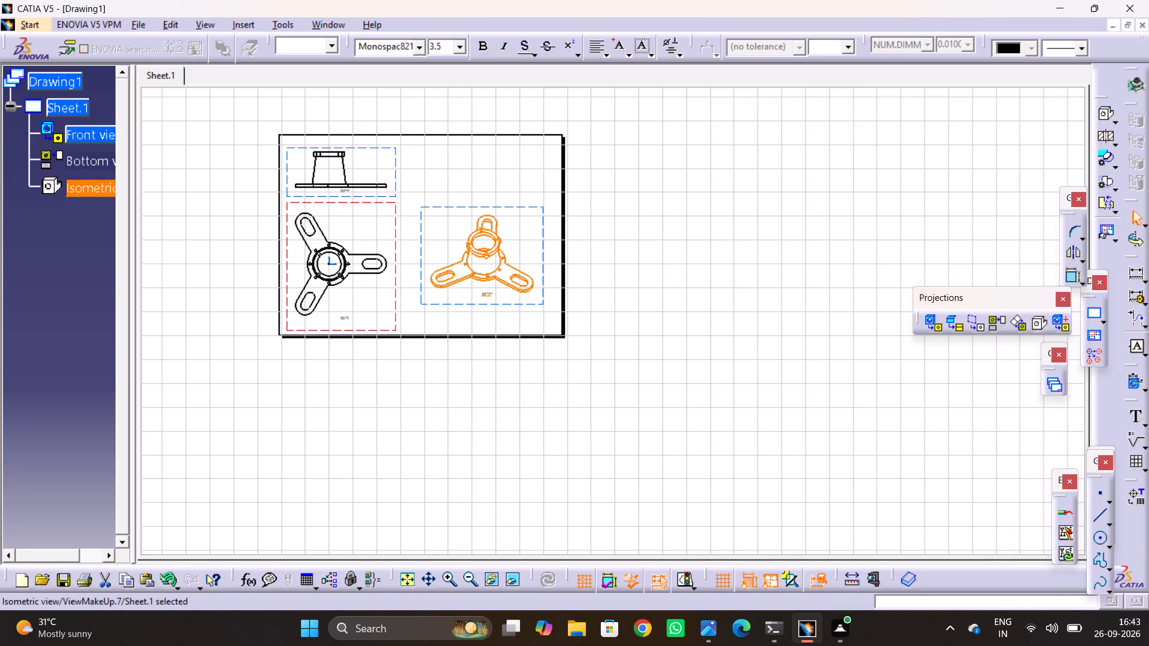
click(582, 388)
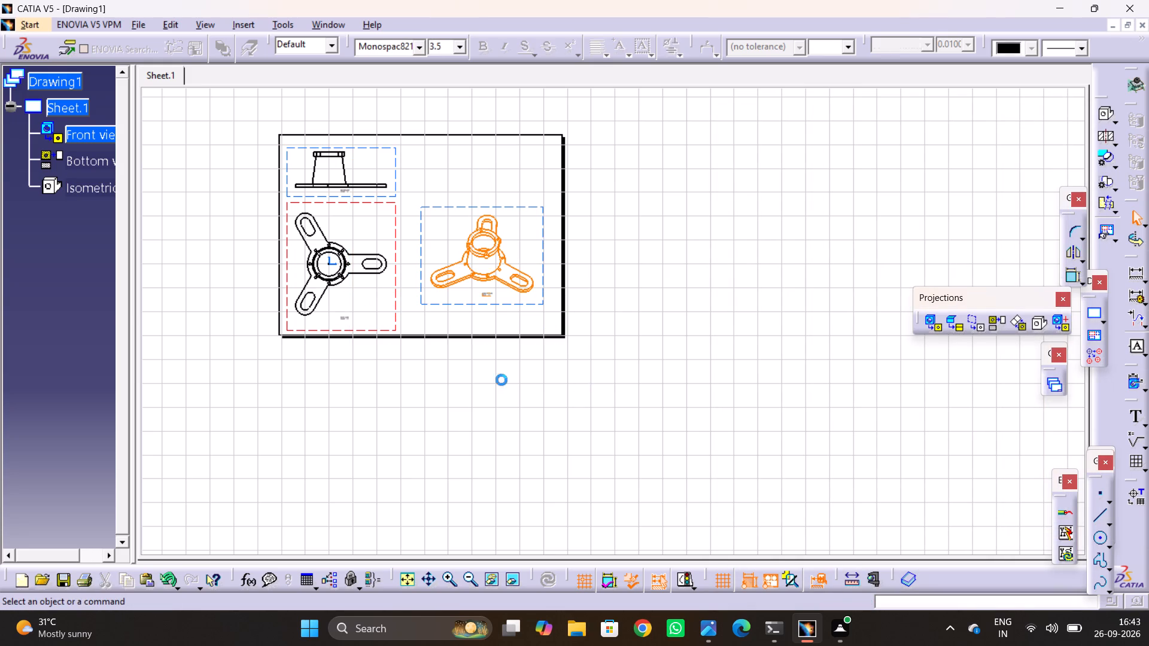
key(Escape)
Shift the isometric view slightly up and left within the free area beside the front view.
ctrl+middle_drag(492, 299, 479, 260)
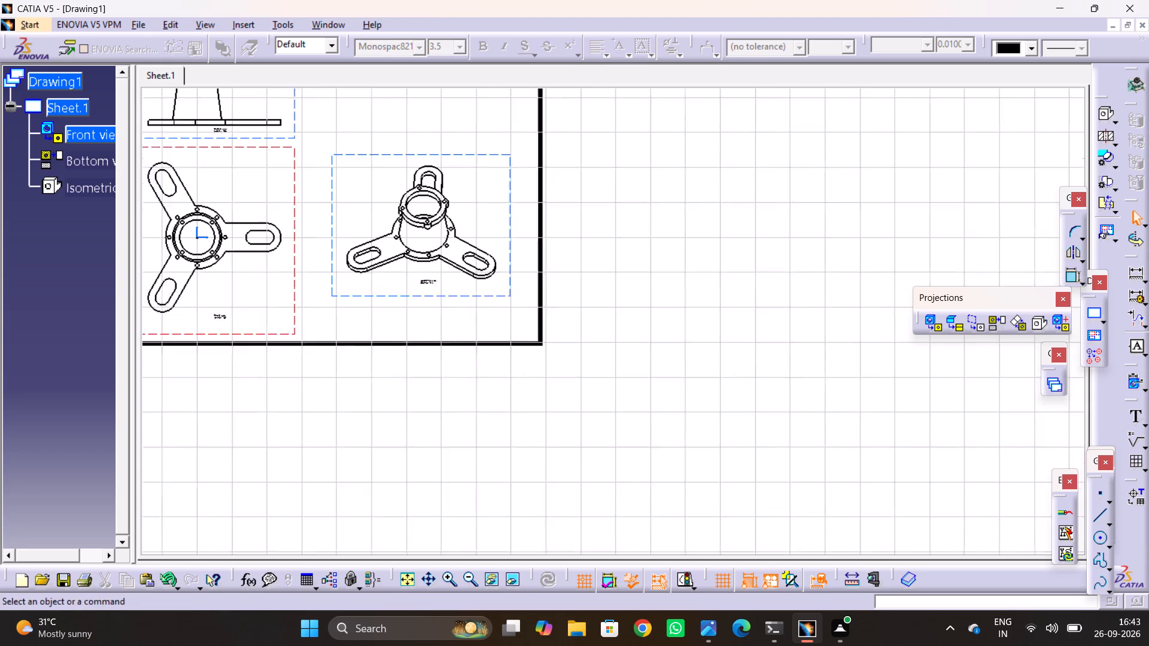
ctrl+middle_drag(479, 260, 484, 251)
middle_drag(508, 282, 605, 426)
drag(585, 438, 574, 417)
click(722, 410)
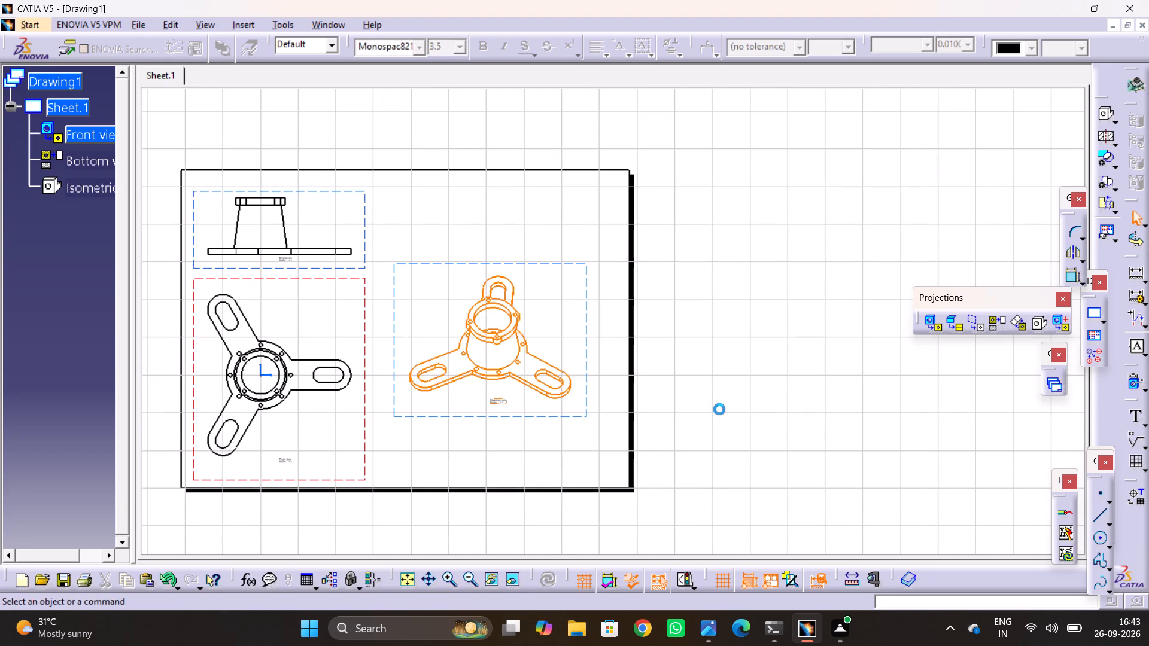
click(673, 391)
key(Escape)
key(Escape)
key(Escape)
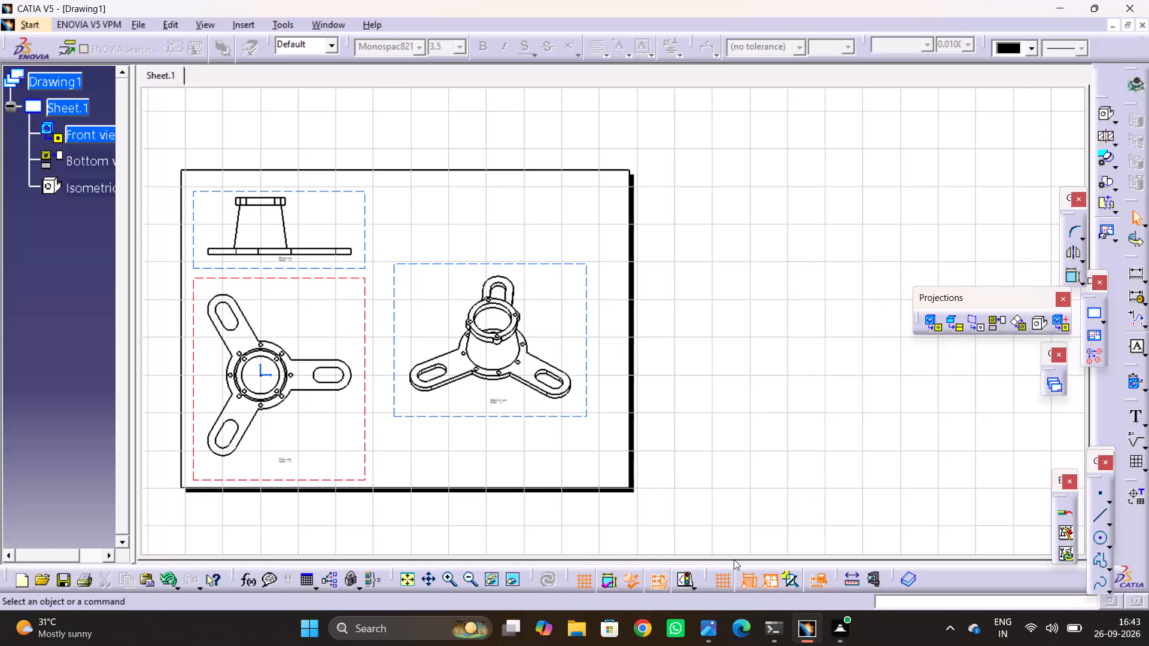
Set the Microsoft Print to PDF page orientation to landscape and preview the printed sheet.
key(ctrl+p)
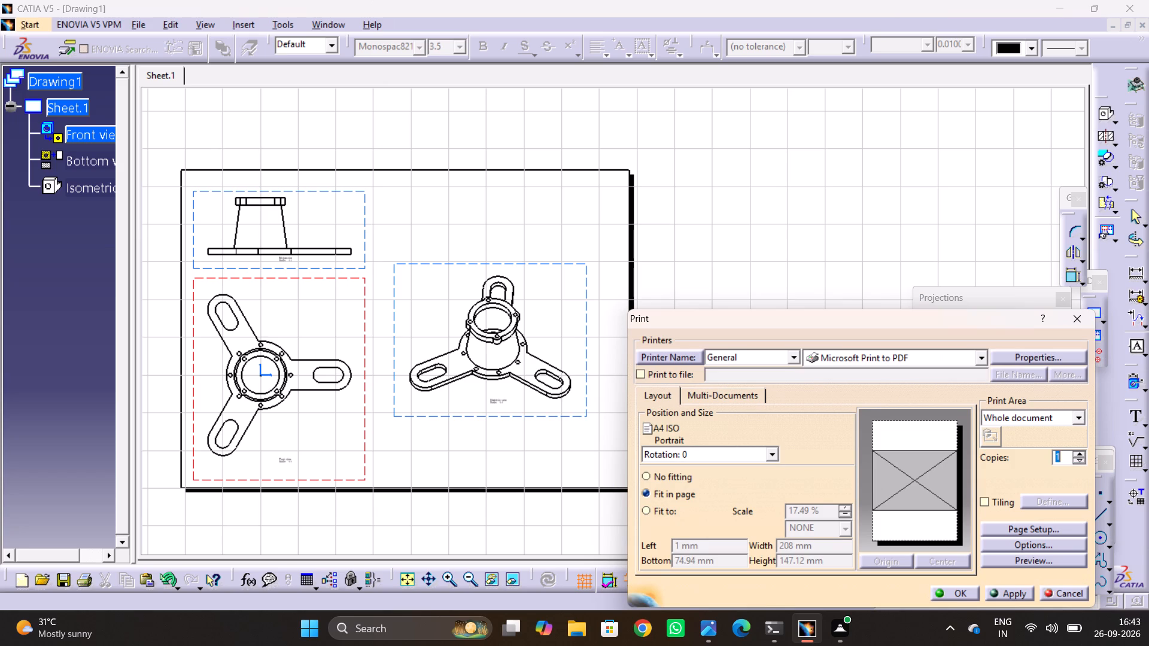
click(1034, 356)
click(754, 310)
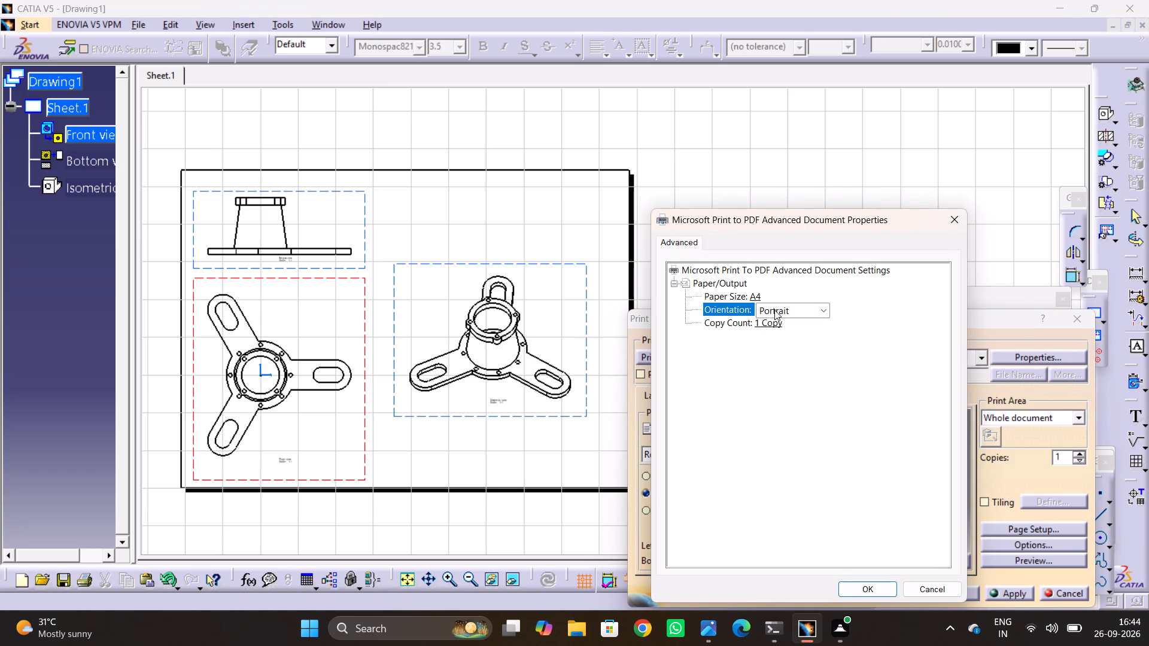
click(774, 310)
click(771, 322)
click(864, 589)
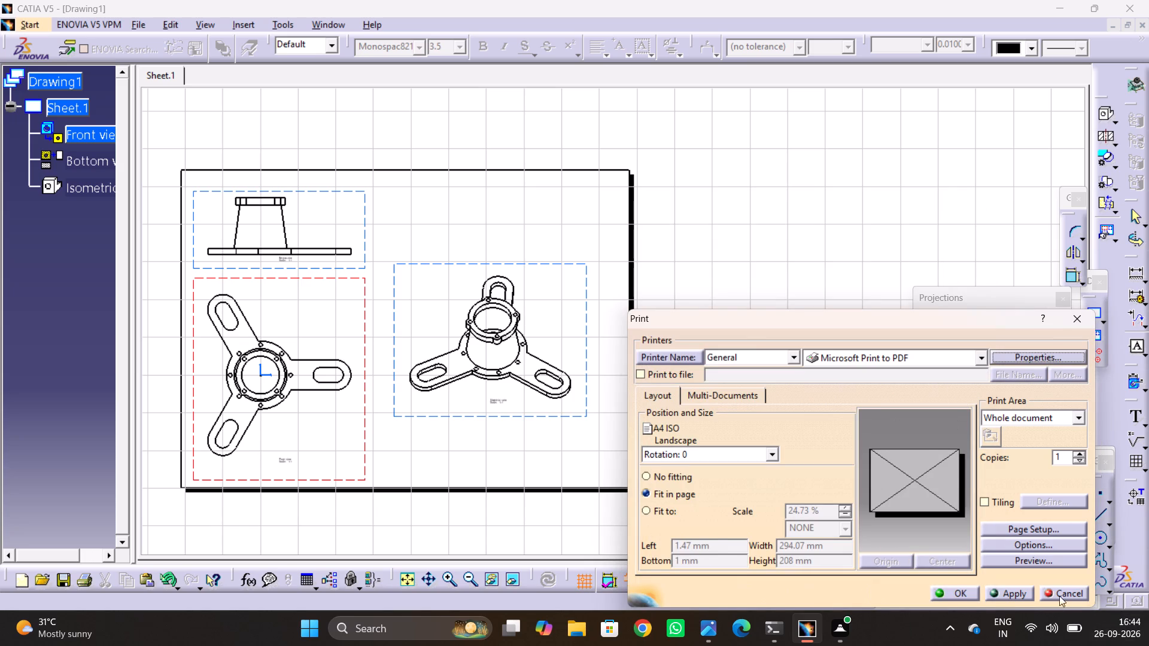
click(1053, 562)
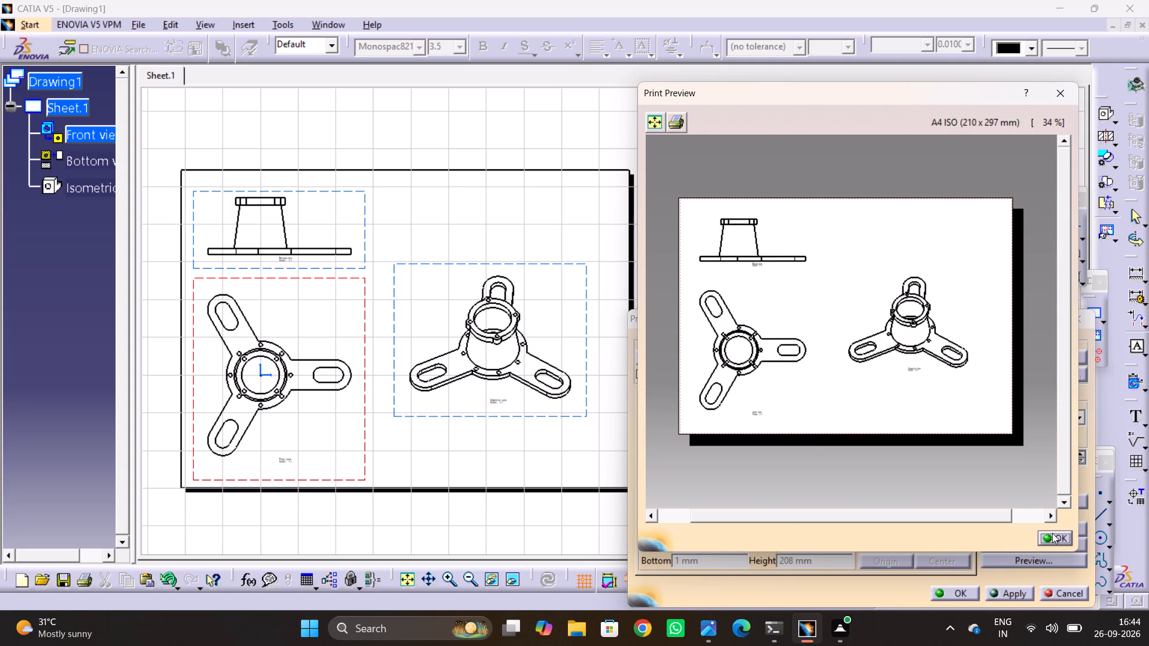
click(1052, 533)
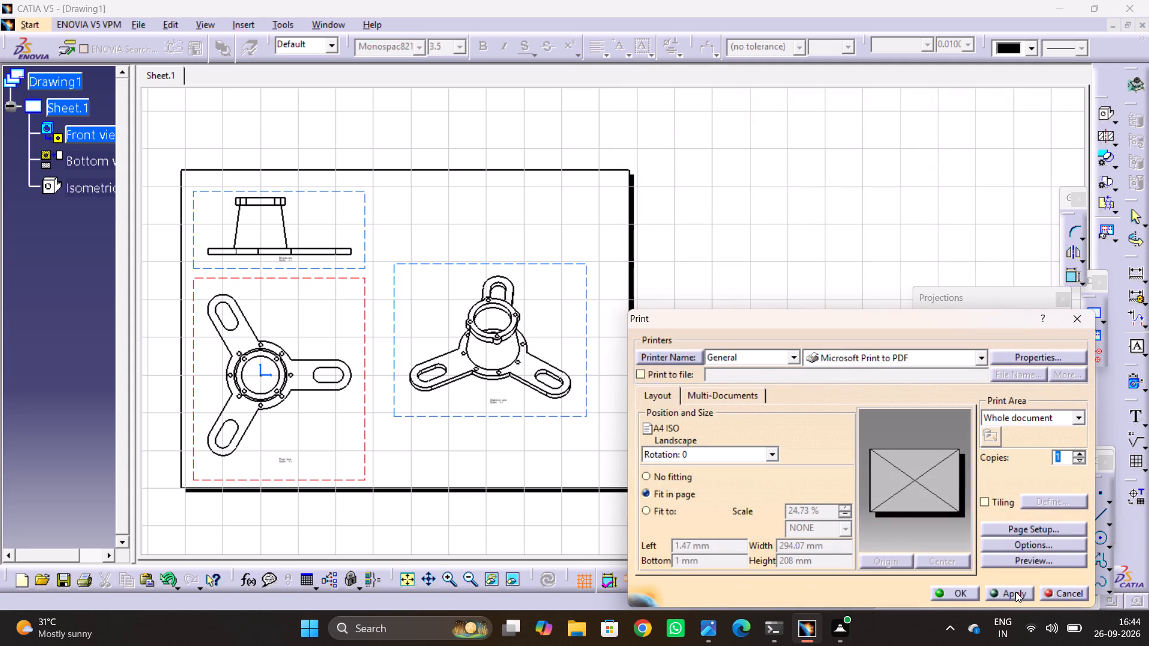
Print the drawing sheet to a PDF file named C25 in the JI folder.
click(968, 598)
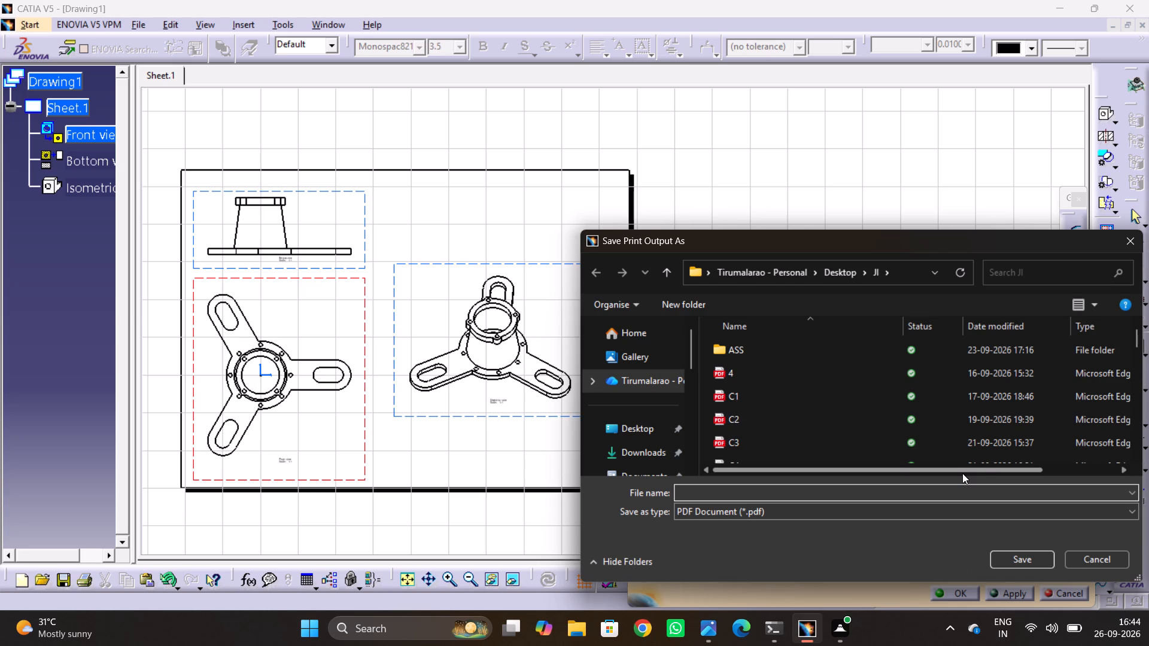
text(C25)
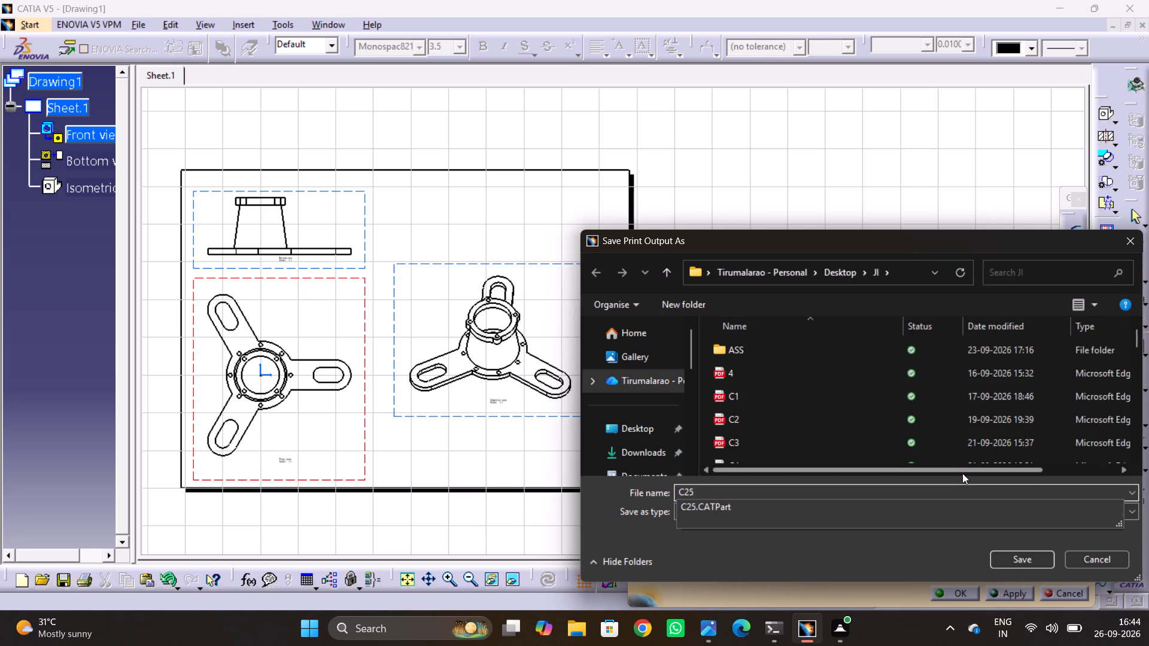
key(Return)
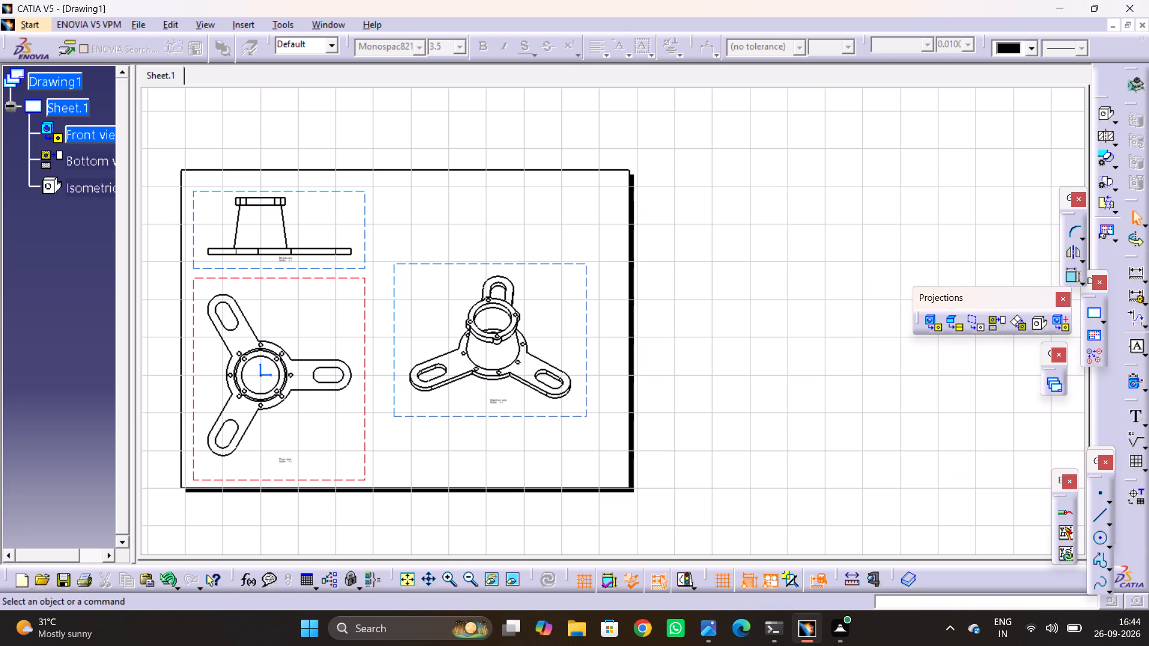
Print the drawing sheet to PDF again as C25, replacing the existing file.
click(737, 320)
middle_drag(676, 328, 703, 334)
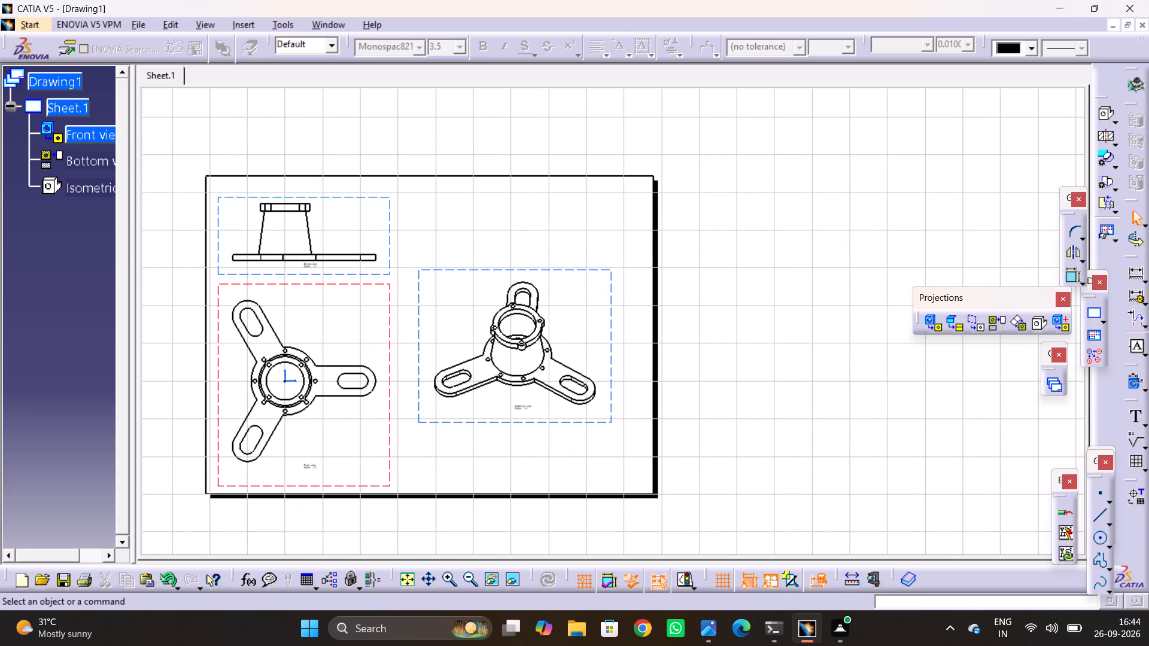
key(ctrl+p)
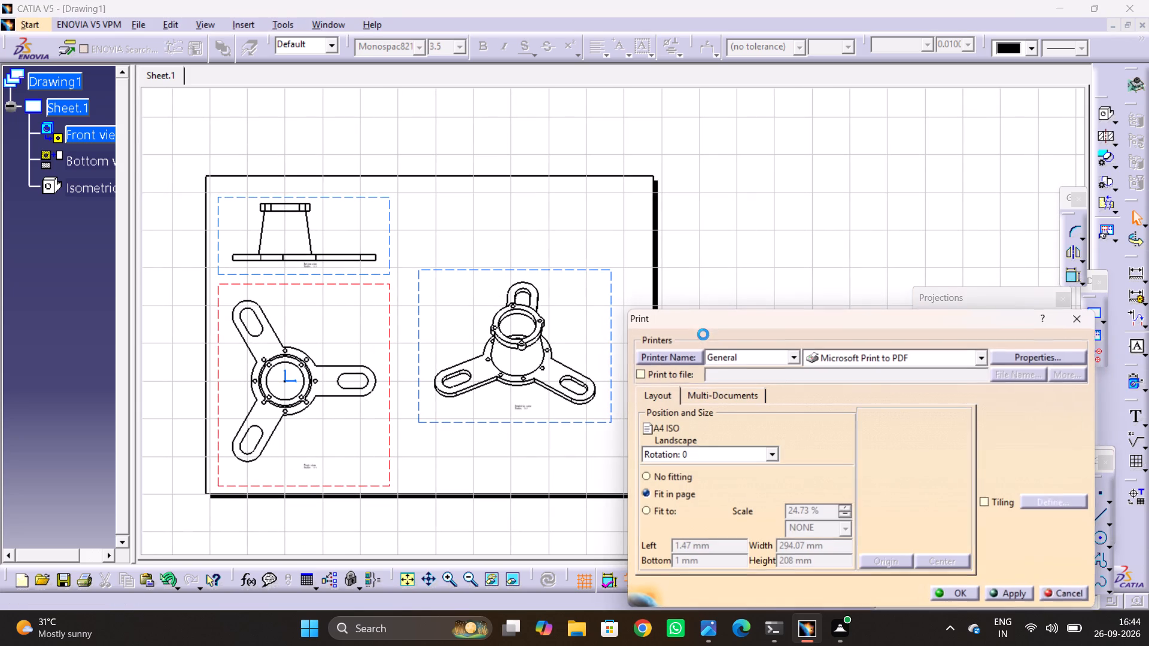
click(962, 587)
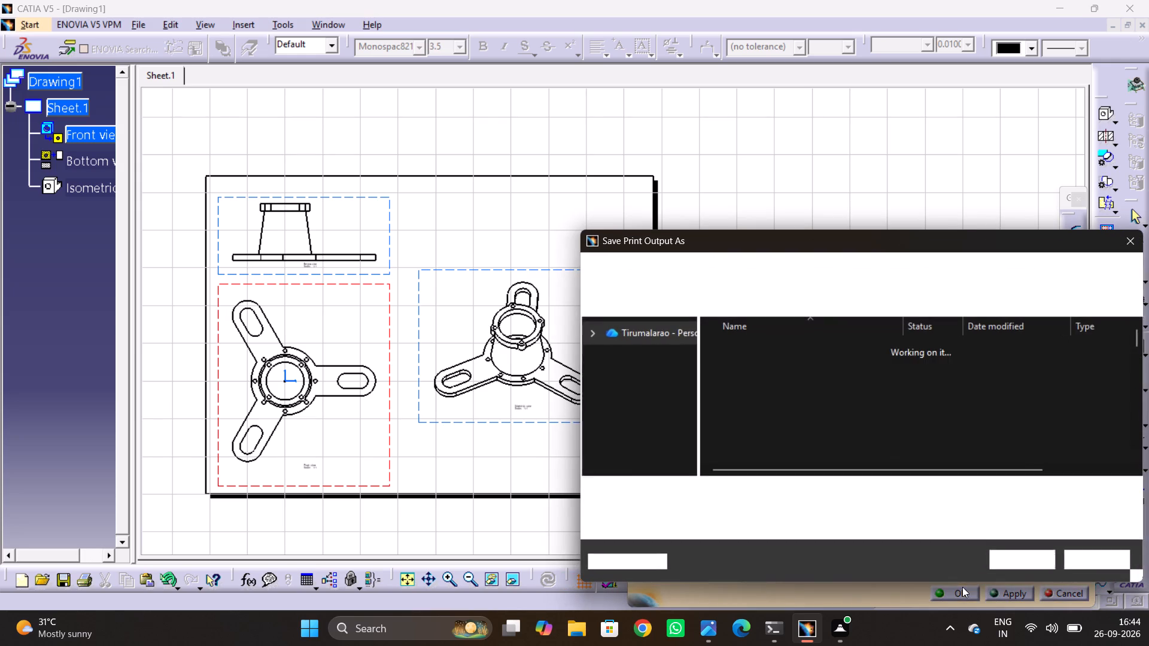
text(C25)
key(Return)
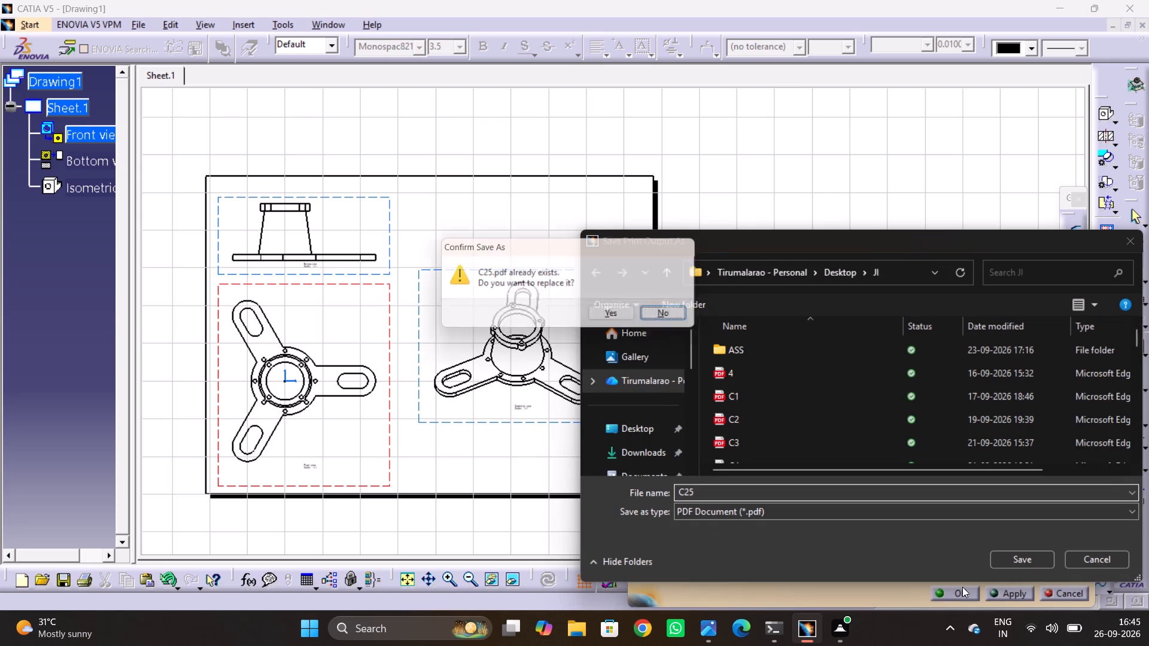
click(628, 314)
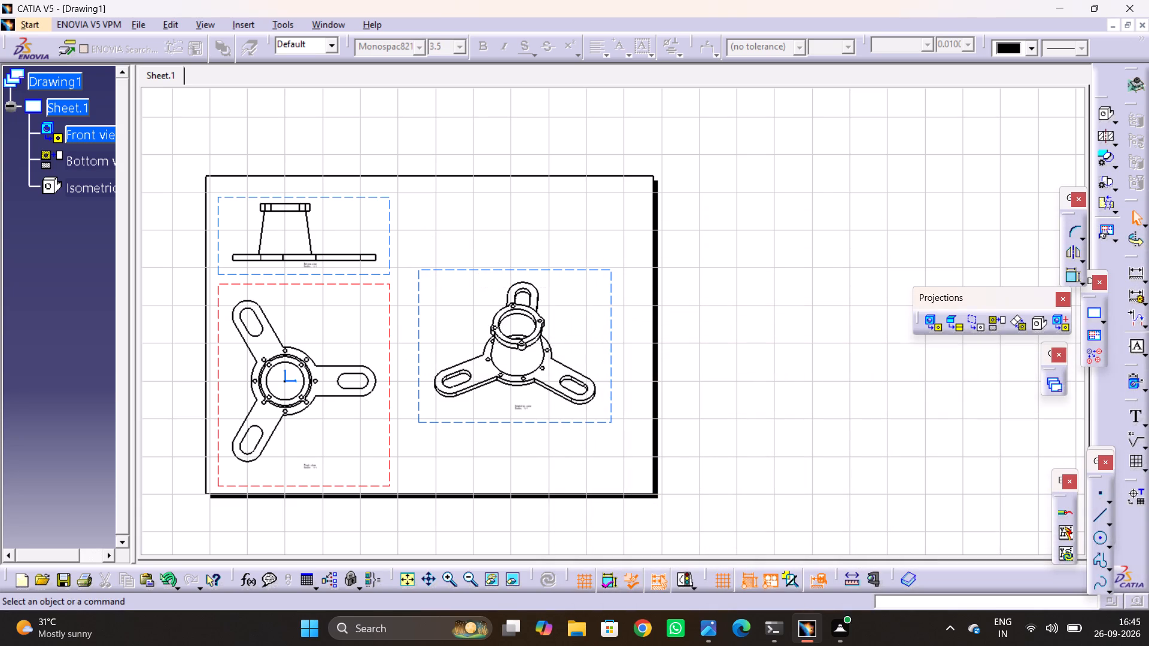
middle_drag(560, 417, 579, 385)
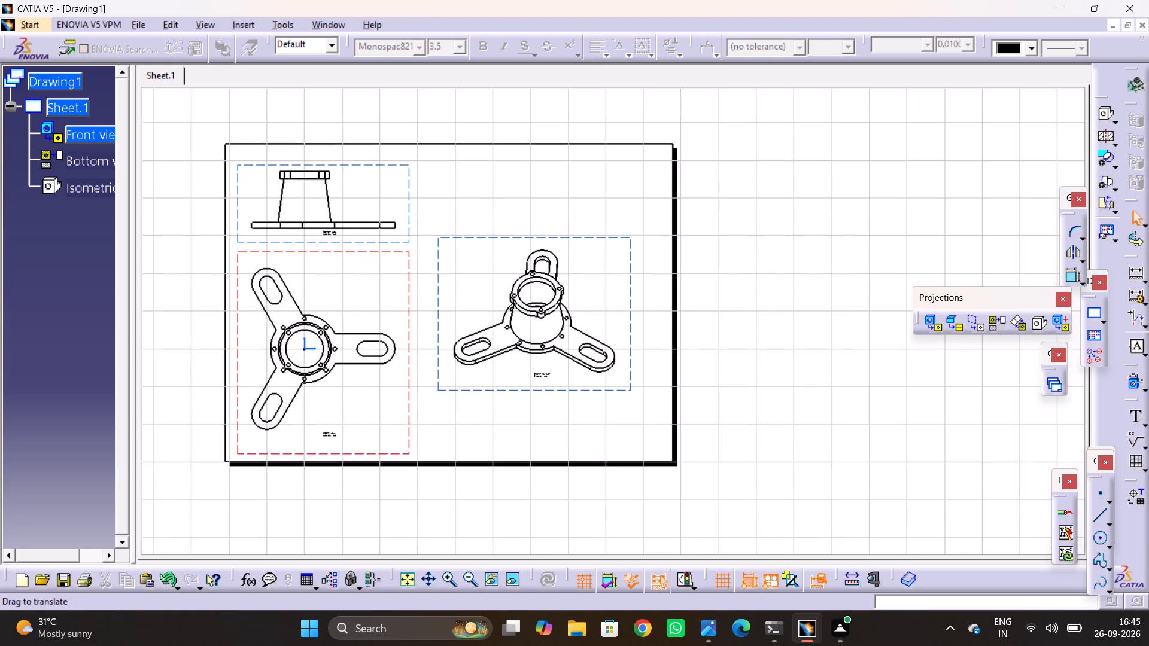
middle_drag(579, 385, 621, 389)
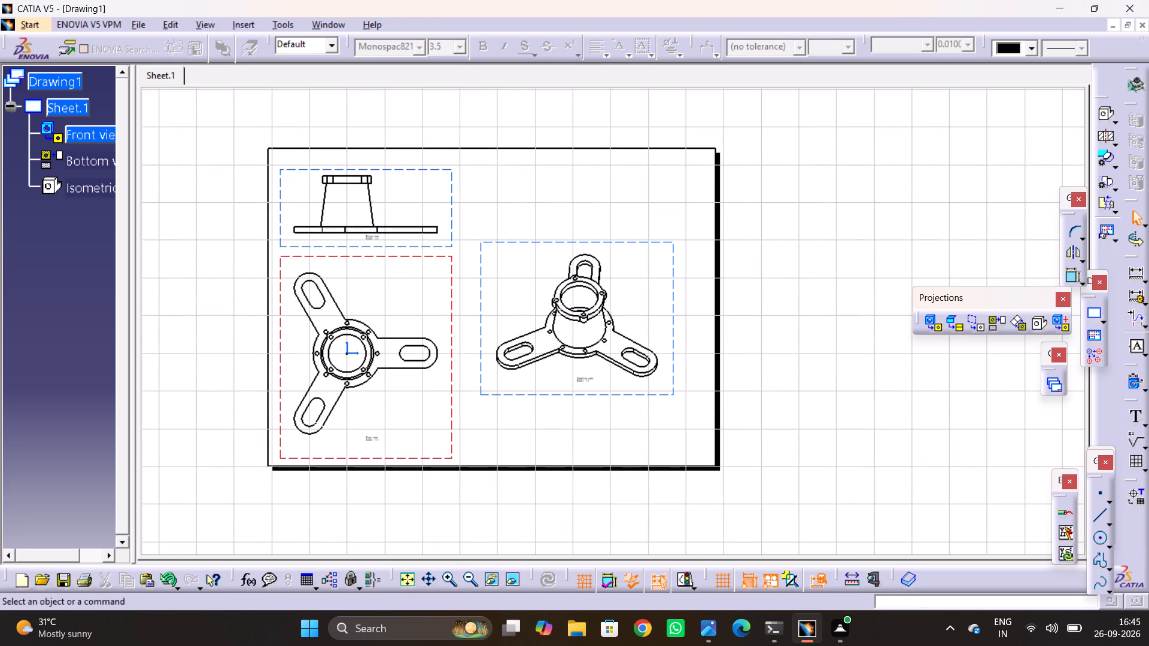